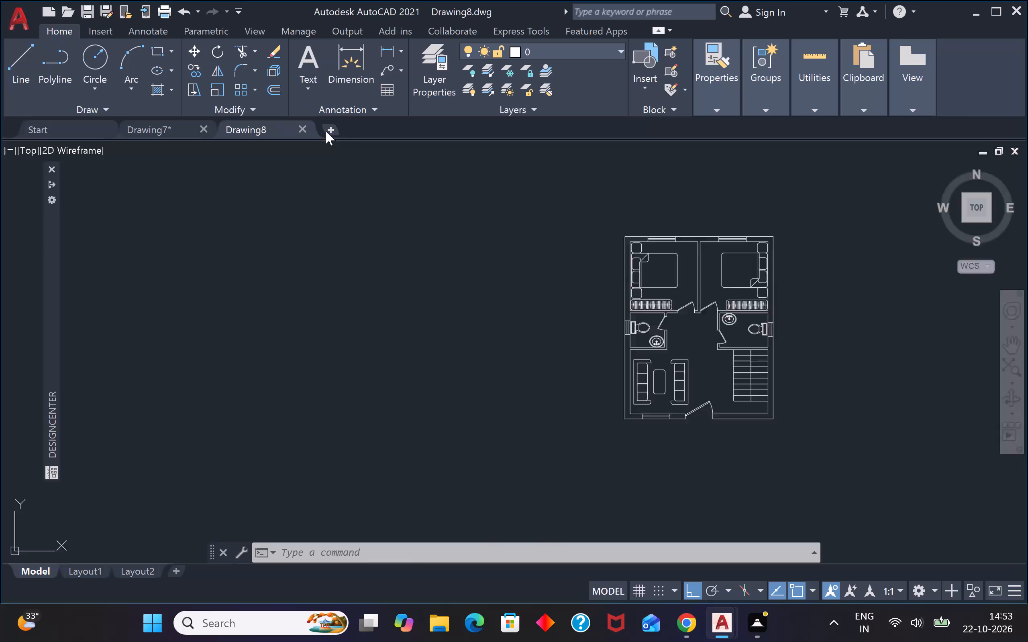
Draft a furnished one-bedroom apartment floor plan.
Turn off Ortho mode and the grid display in the new drawing.
key("F8")
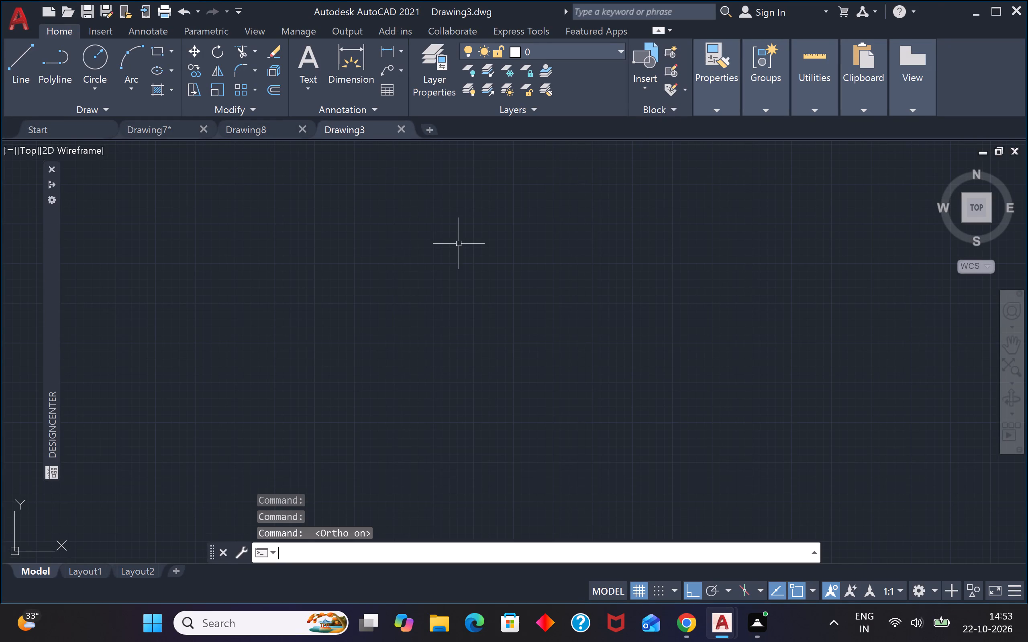
key("F8")
key("F7")
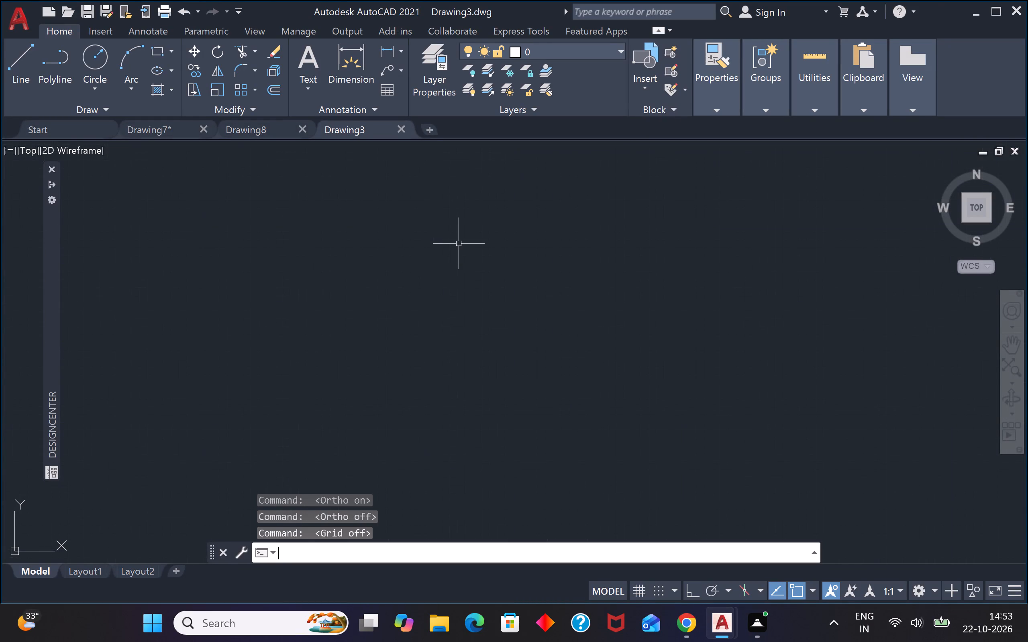
Set the drawing units to Architectural length with 0'-0" precision and an insertion scale in inches.
key("u")
key("n")
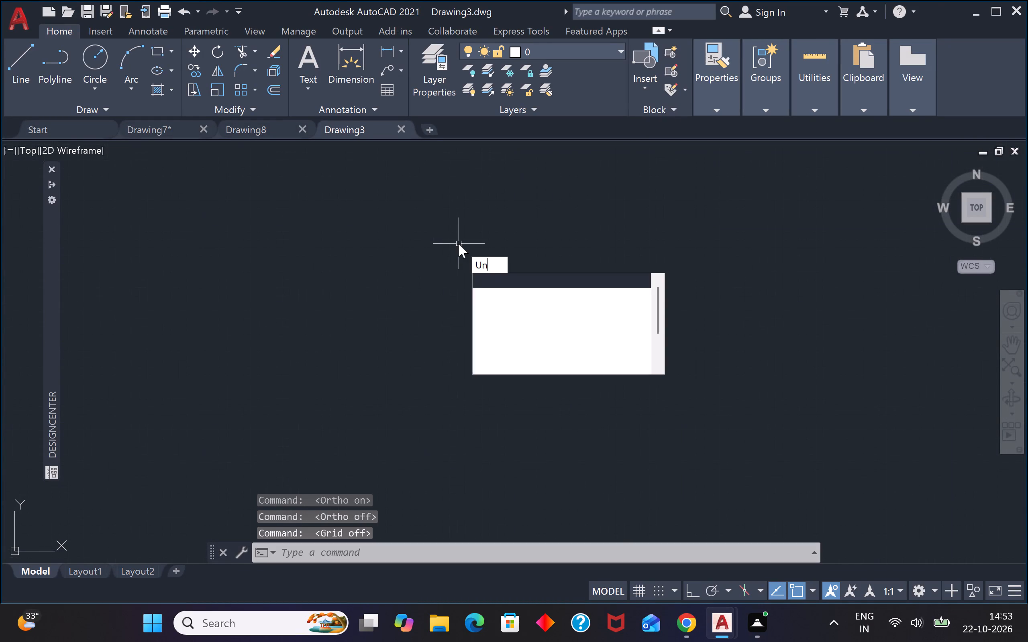
key("Return")
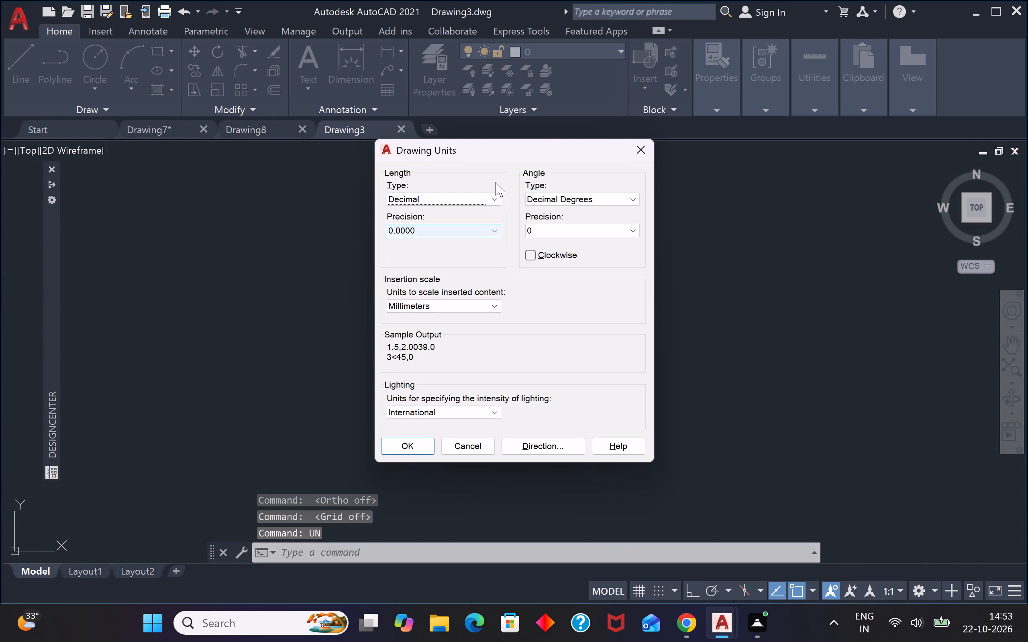
left_click(469, 197)
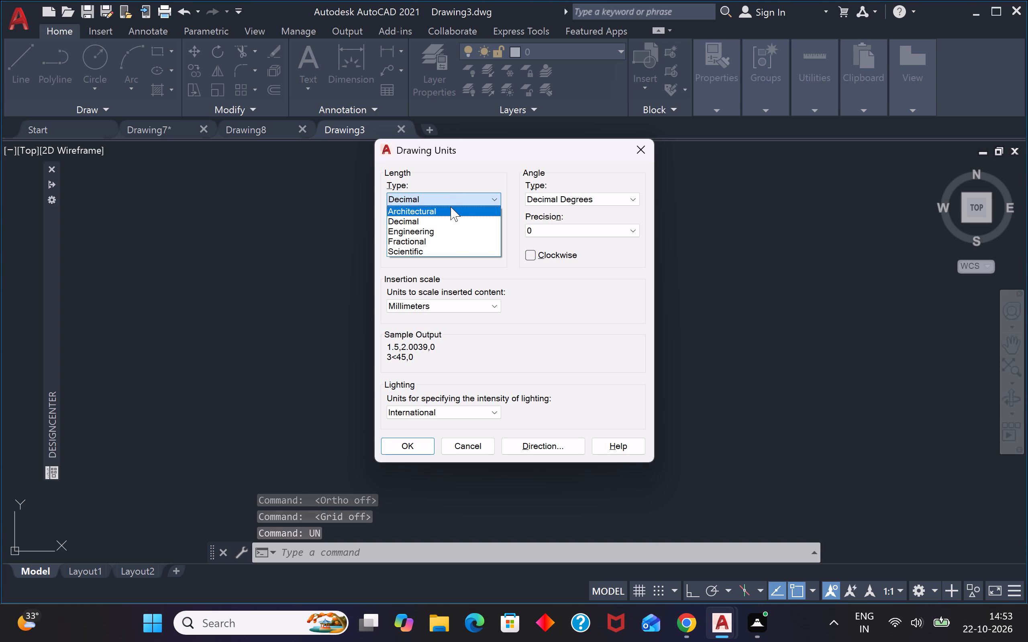
left_click(451, 207)
left_click(444, 223)
left_click(443, 230)
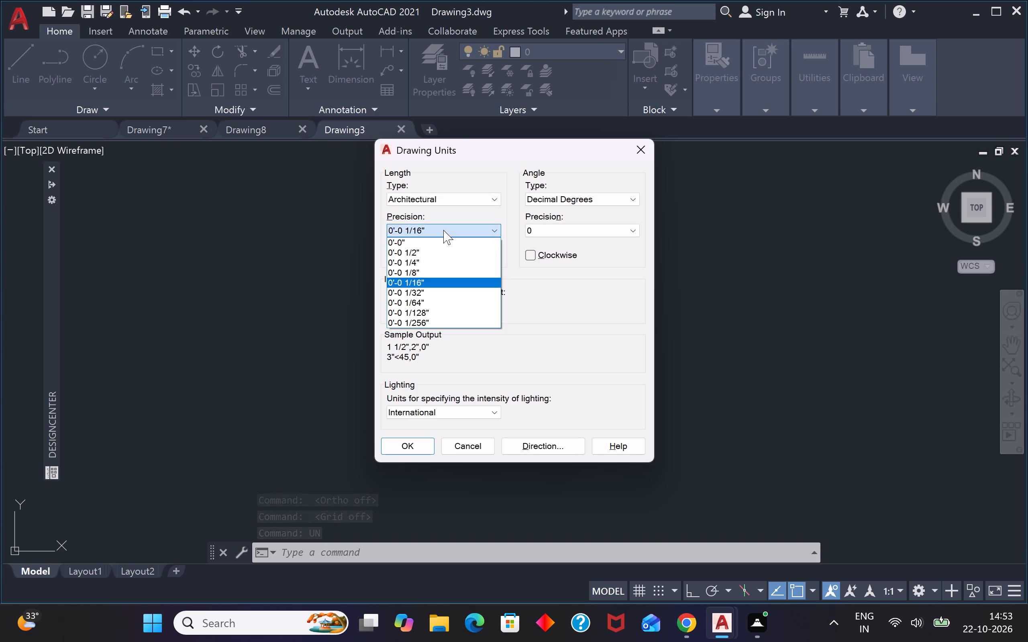
left_click(442, 238)
left_click(422, 312)
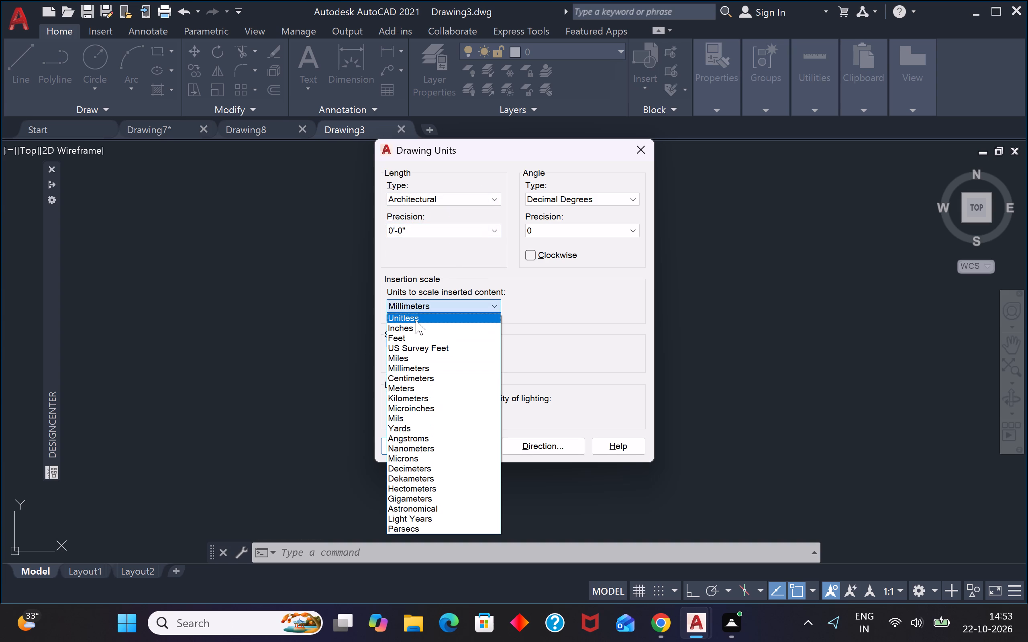
left_click(411, 332)
left_click(398, 445)
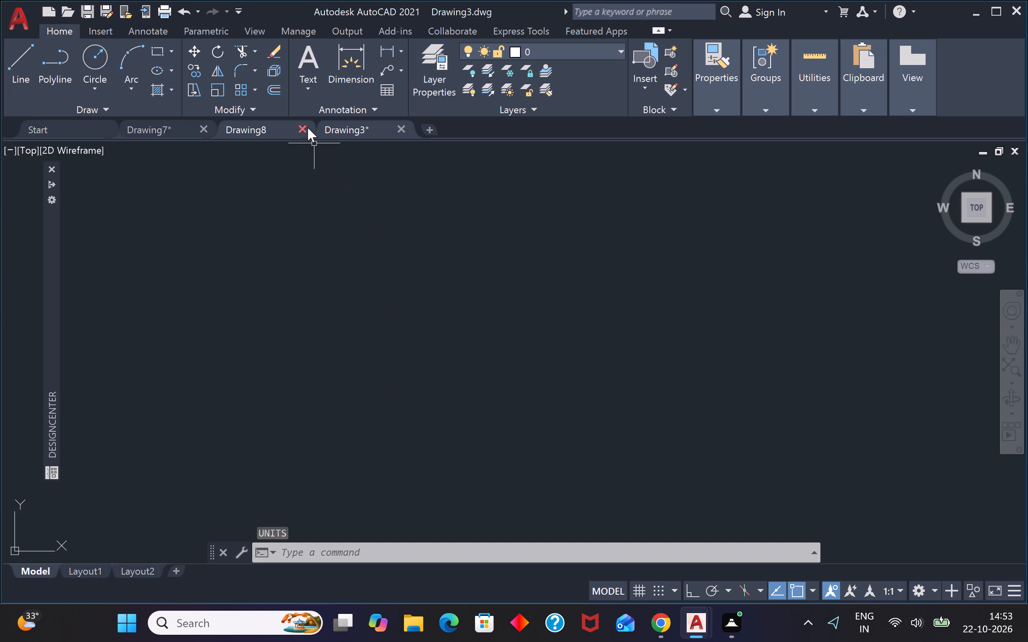
Modify the ISO-25 dimension style to use Oblique for the first, second and leader arrowheads.
type("d")
key("space")
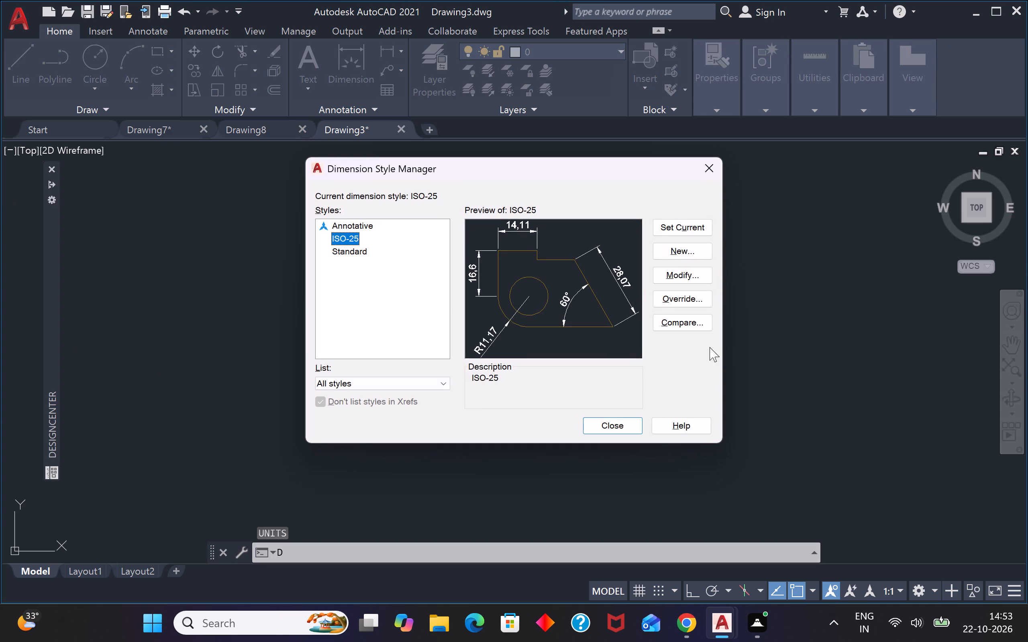
left_click(682, 278)
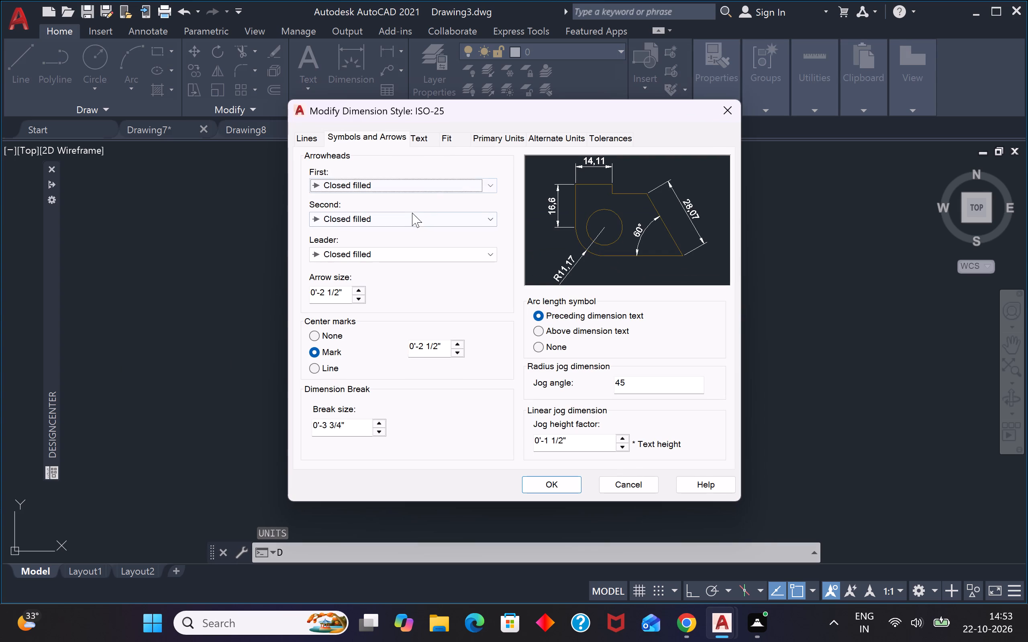
left_click(436, 193)
left_click(438, 181)
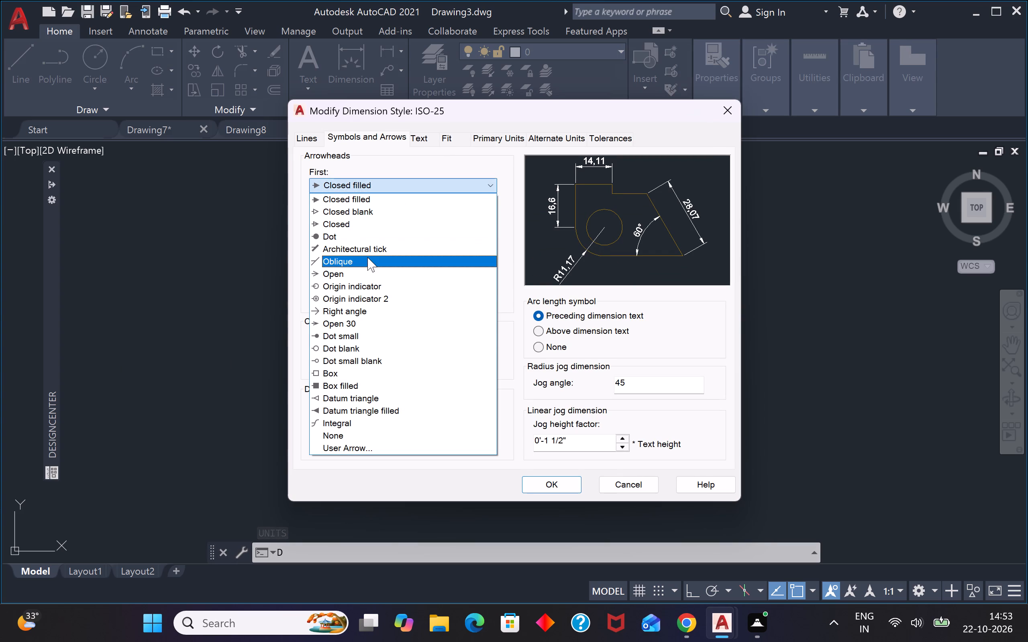
left_click(367, 257)
left_click(453, 258)
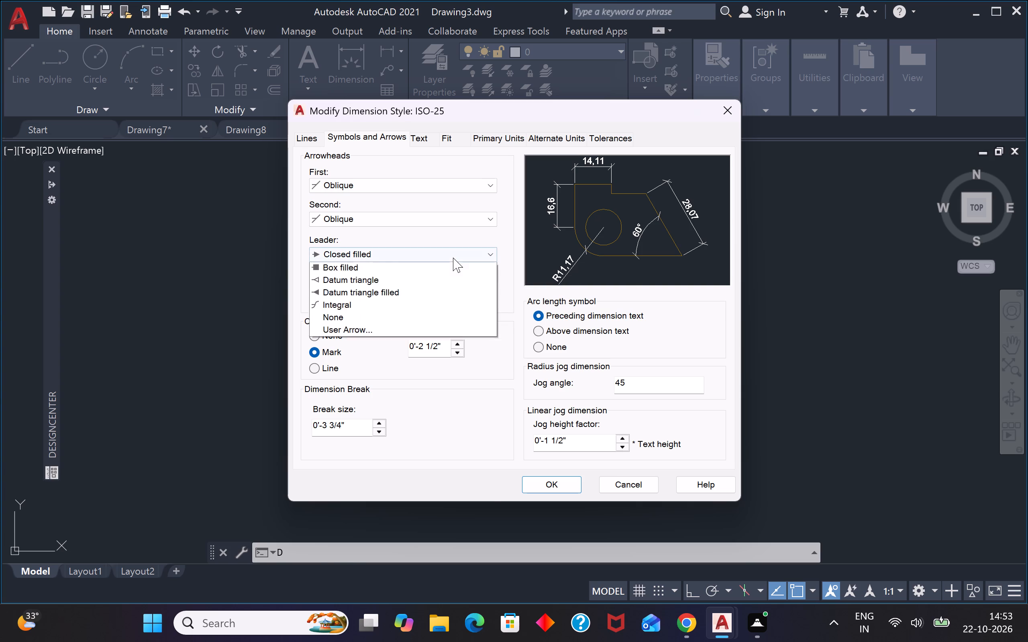
left_click(369, 321)
left_click(378, 254)
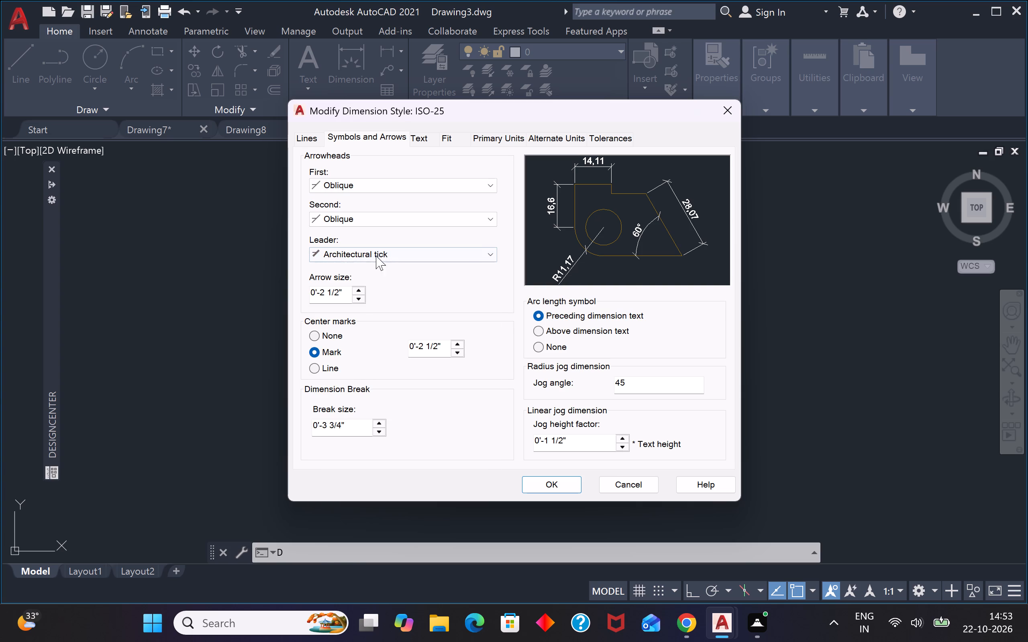
left_click(347, 328)
Set the dimension style's arrow size to 8".
left_click_drag(345, 293, 224, 278)
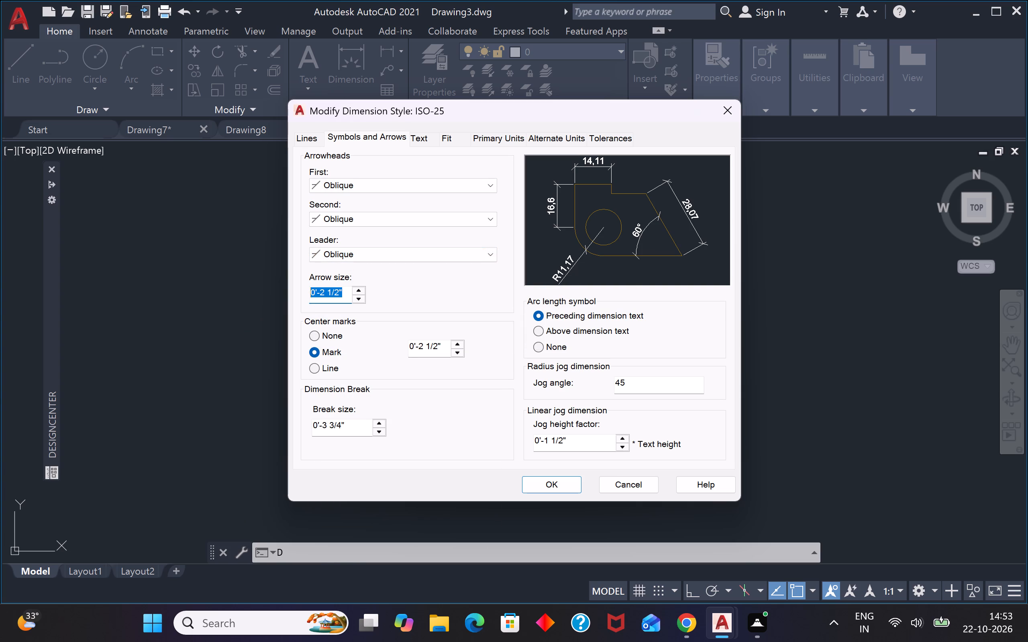
left_click_drag(224, 278, 224, 277)
key("BackSpace")
type("8\"")
key("Return")
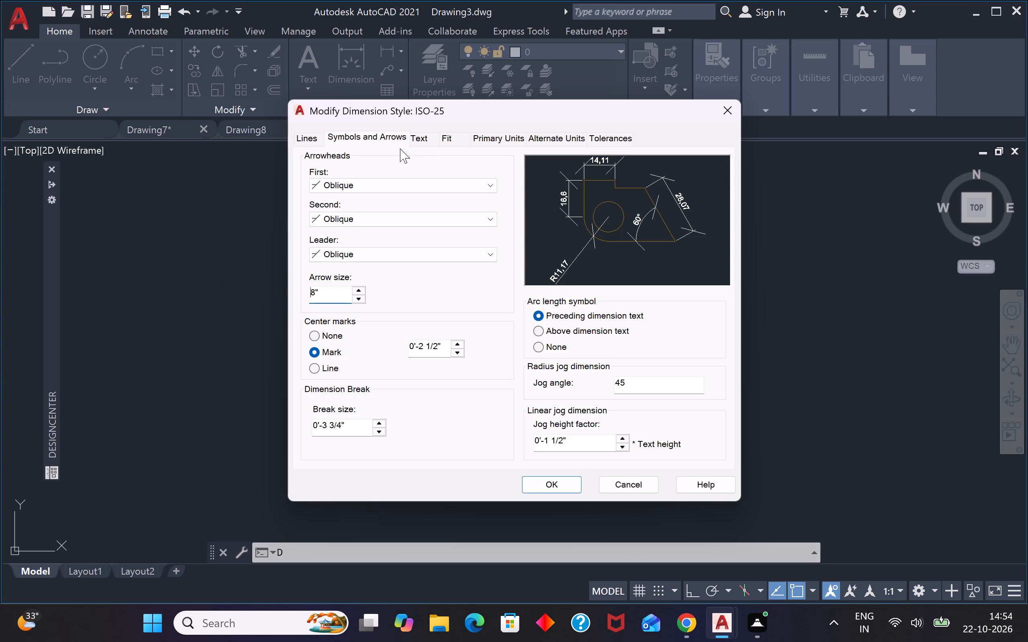
Set the dimension style's text height to 8".
left_click(416, 142)
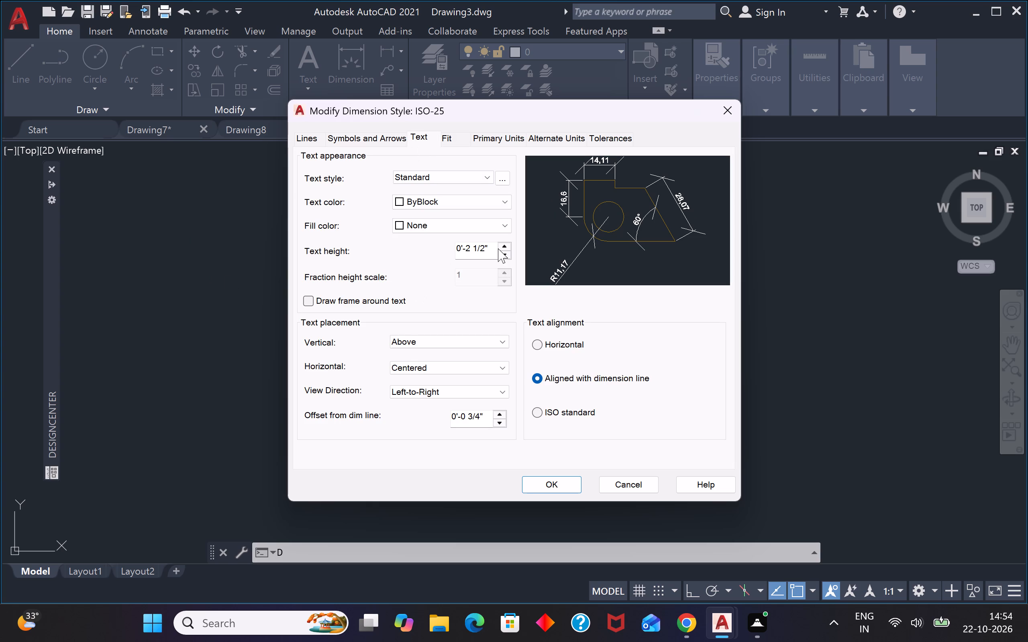
left_click_drag(494, 246, 306, 247)
key("BackSpace")
key("8")
key("shift+quotedbl")
key("Return")
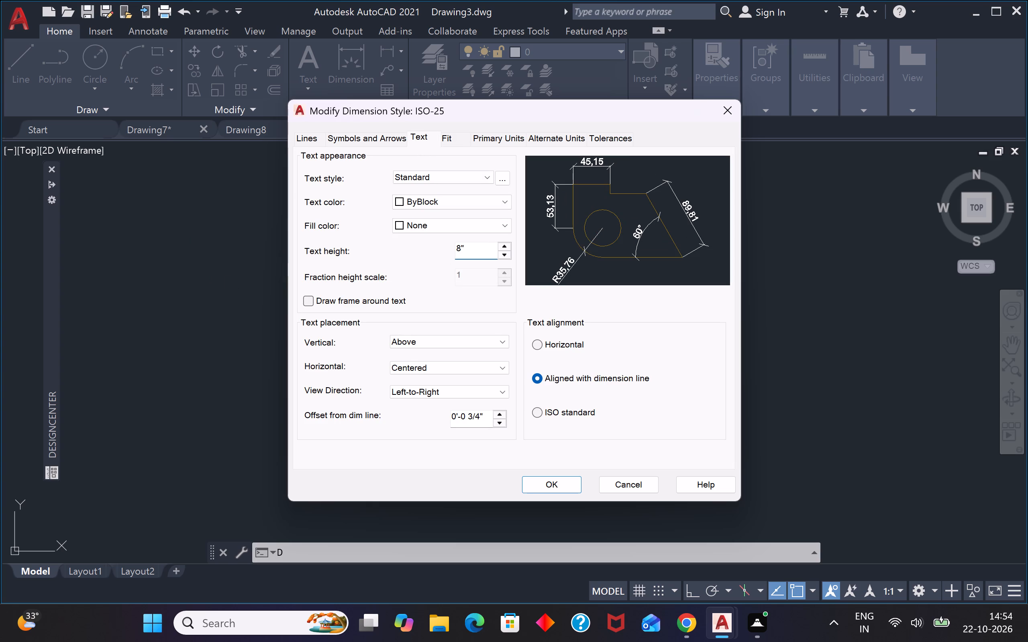
Set the style's primary linear units to Architectural with 0'-0" precision and accept the style changes.
left_click(498, 144)
left_click(472, 162)
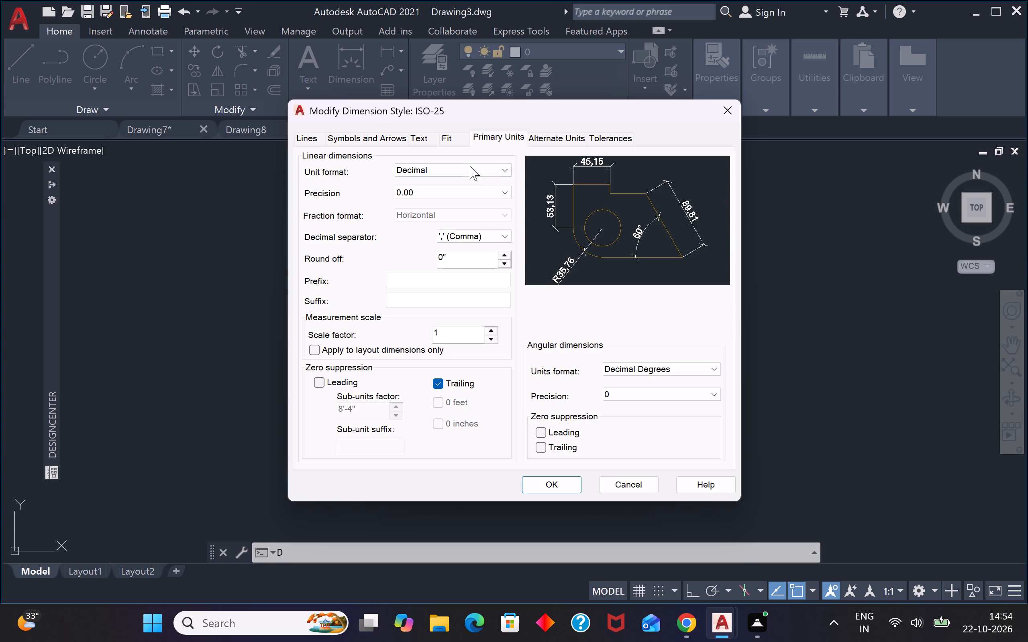
left_click(468, 167)
left_click(434, 216)
left_click(430, 193)
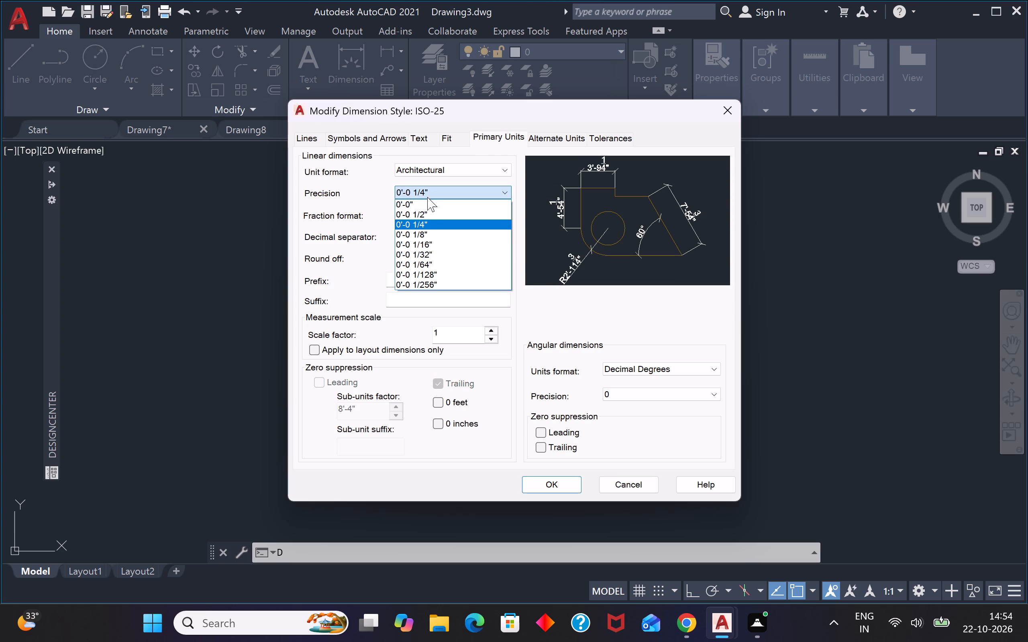
left_click(427, 199)
left_click(546, 480)
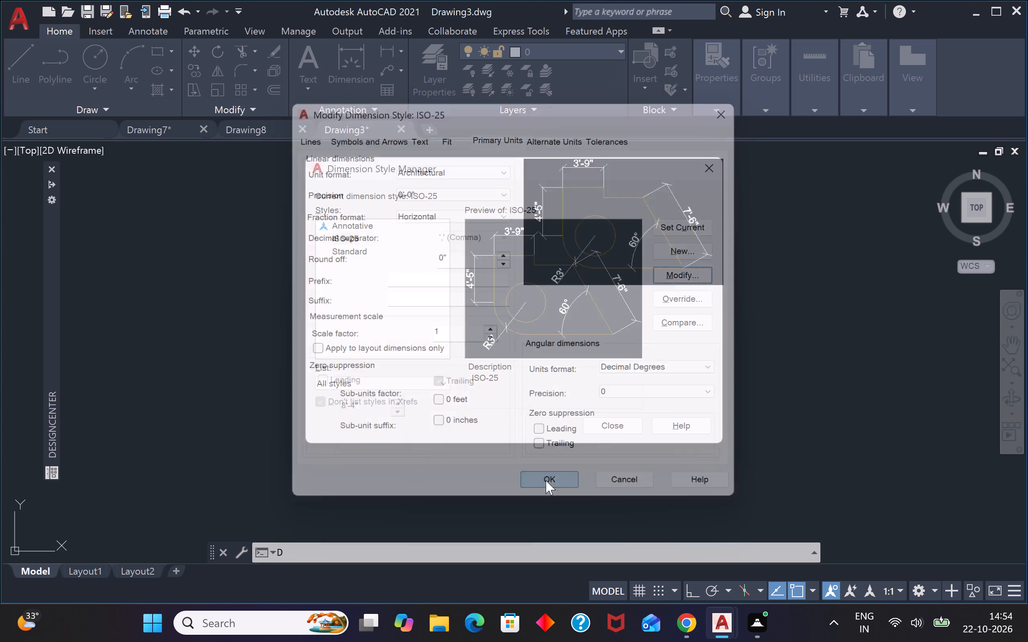
Make ISO-25 the current dimension style and close the style manager.
double_click(687, 226)
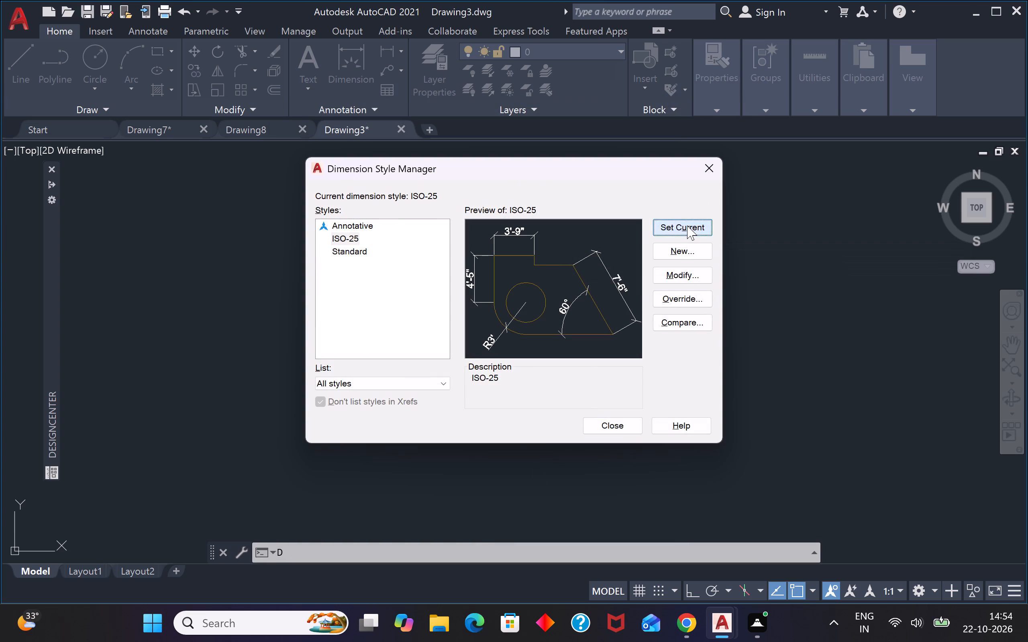
left_click(687, 226)
left_click(602, 426)
key("Escape")
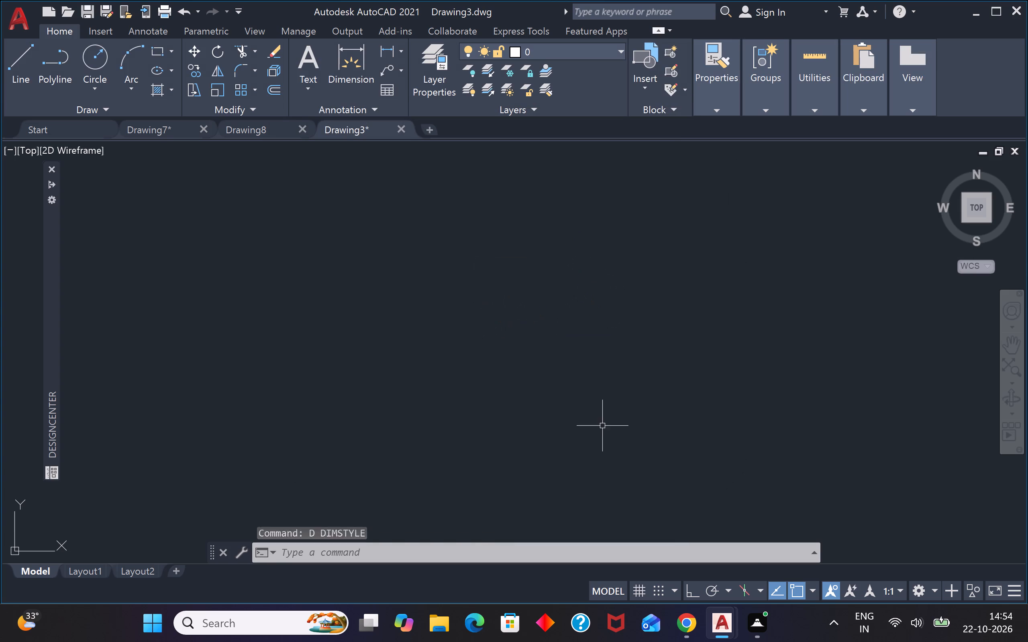
key("Escape")
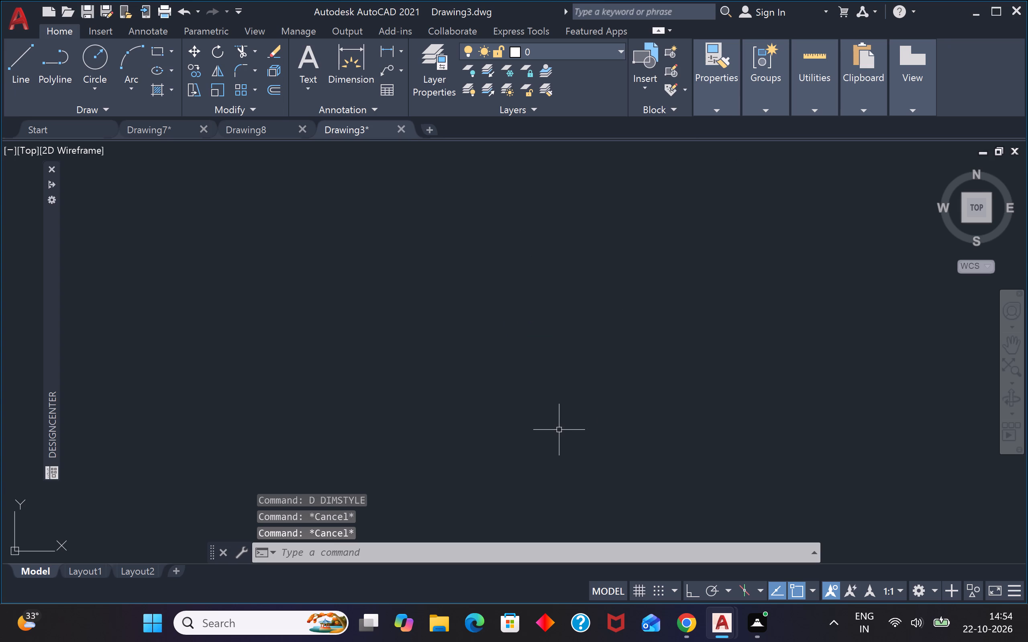
Draw a rectangle 15' wide and 26' high in the empty model space.
type("re")
type("c")
key("space")
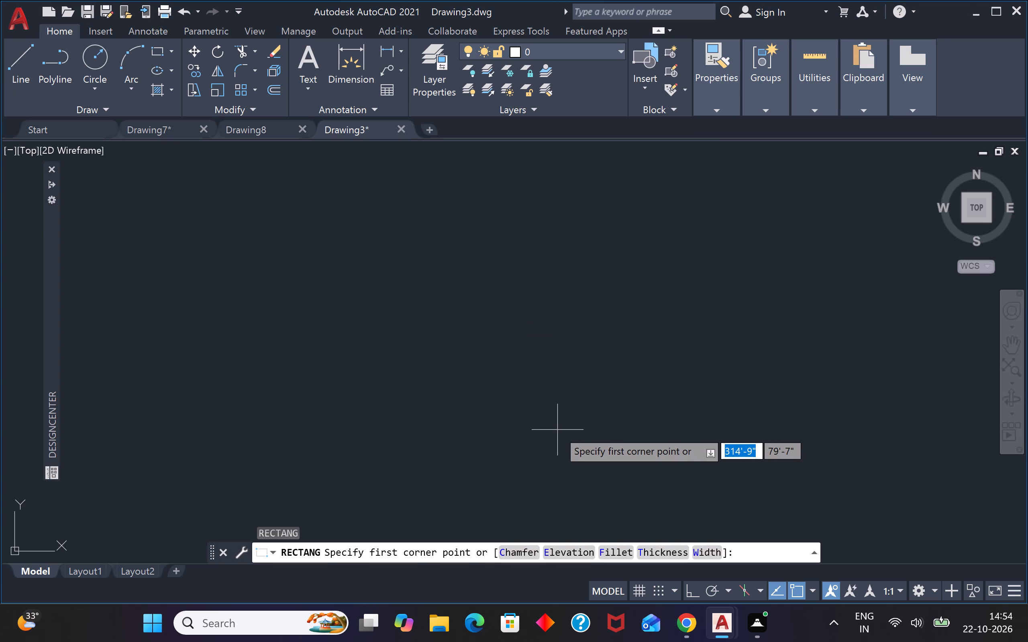
left_click(328, 182)
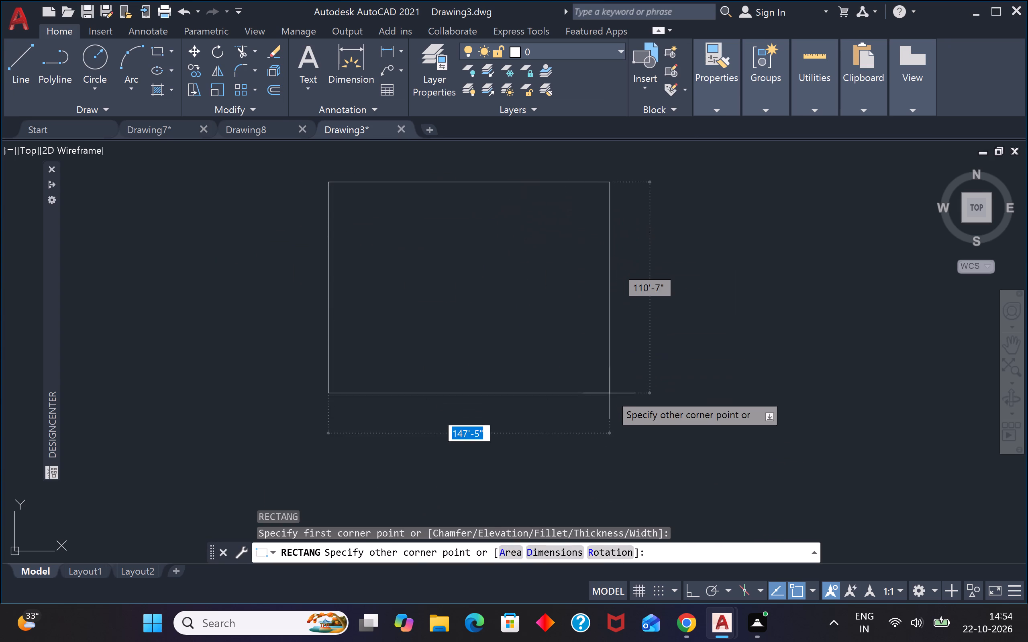
type("15")
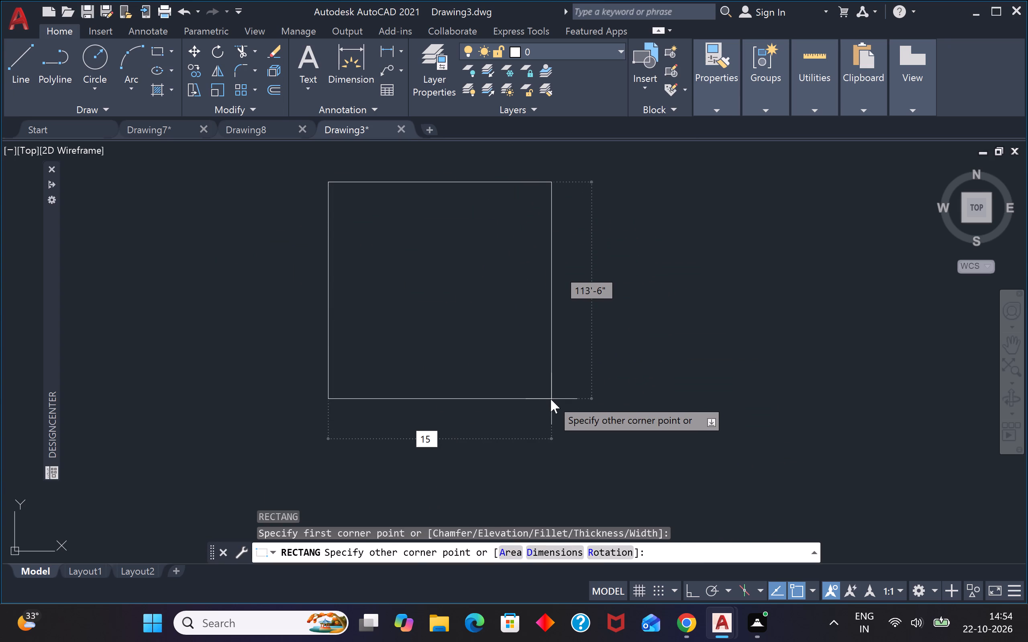
key("apostrophe")
key("Tab")
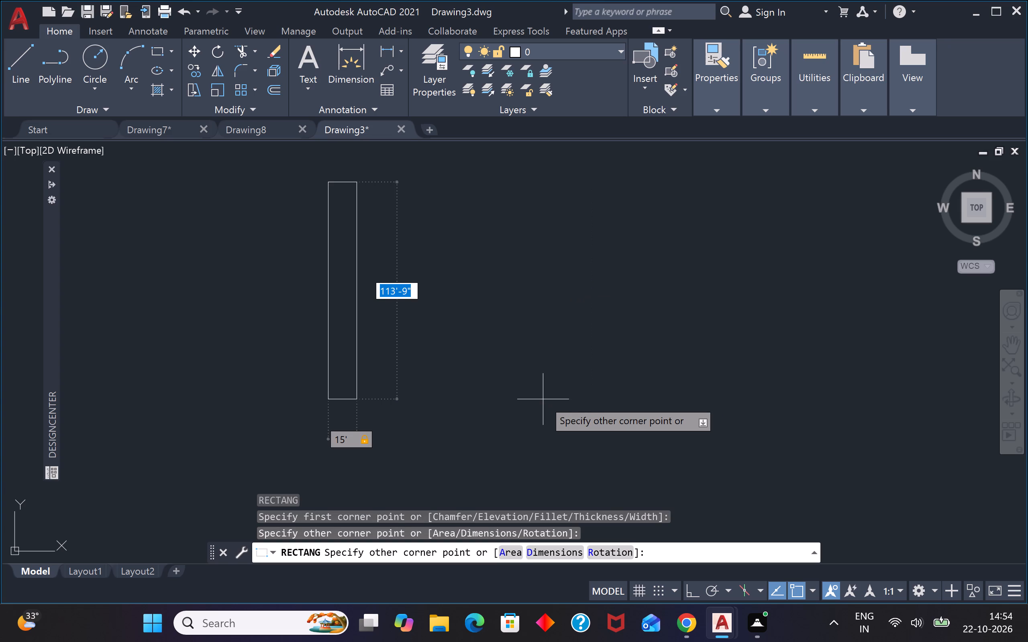
type("26'")
key("Return")
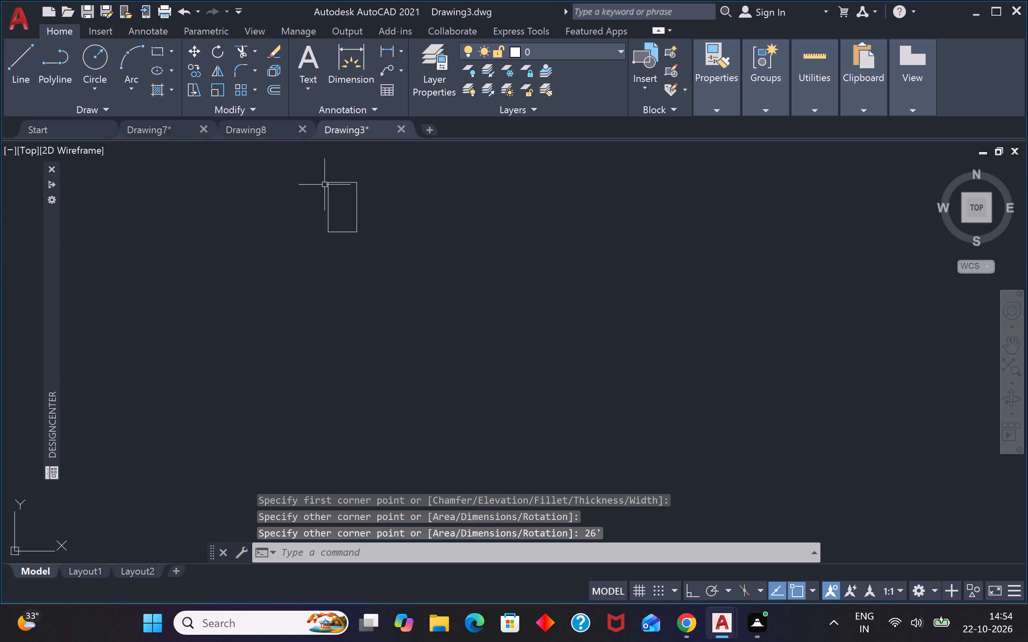
Offset the 15' by 26' rectangle outward by 9" to form the outer wall line.
scroll(324, 168, "up", 3)
scroll(384, 251, "up", 2)
scroll(384, 251, "down", 2)
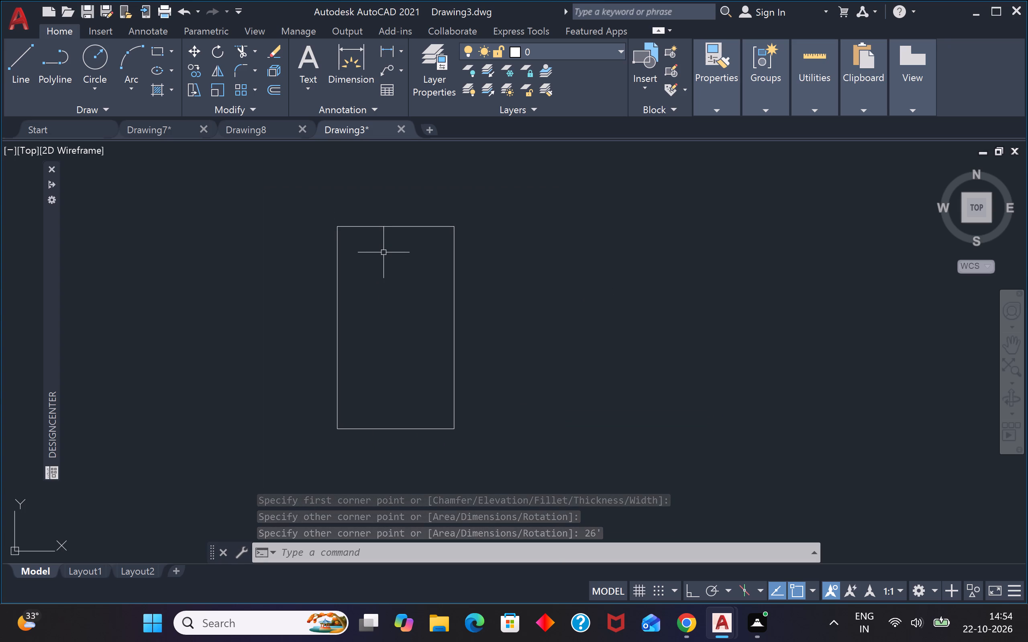
key("Escape")
key("Escape")
type("o")
key("space")
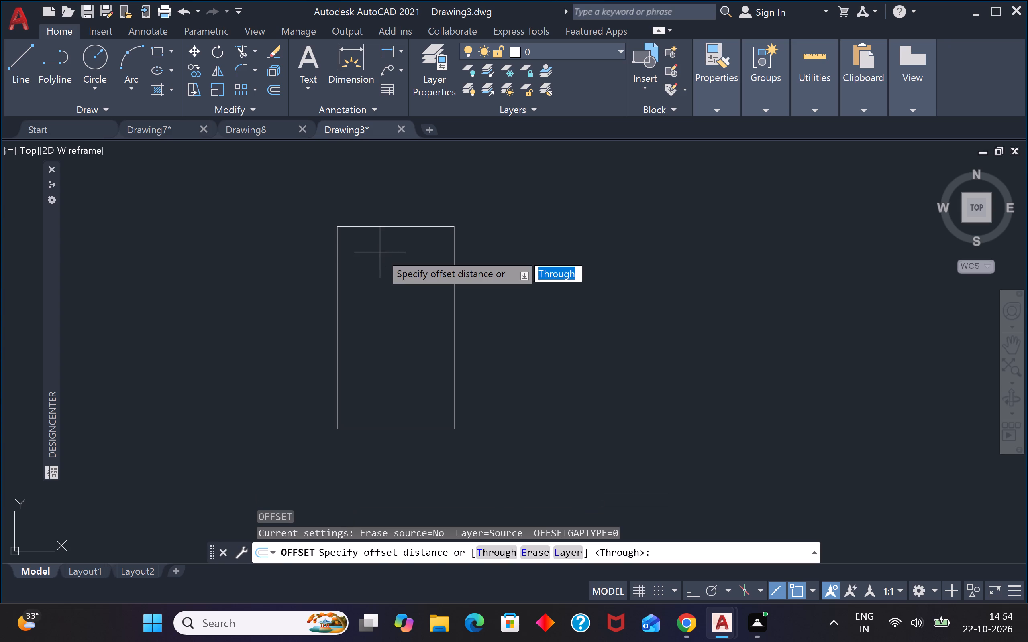
type("9\"")
key("Return")
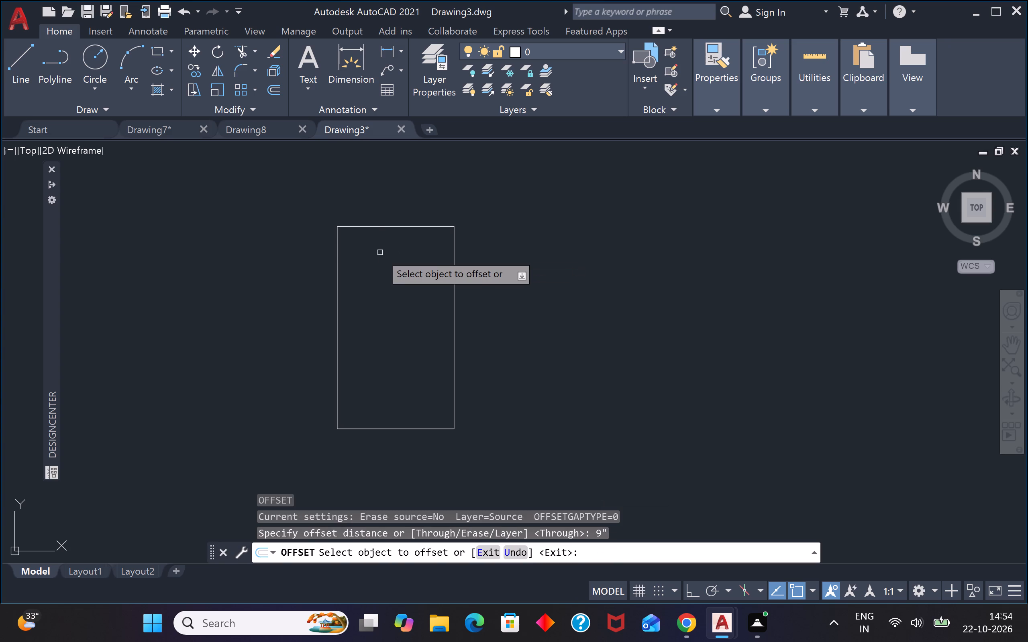
left_click(398, 228)
left_click(406, 202)
key("Escape")
key("Escape")
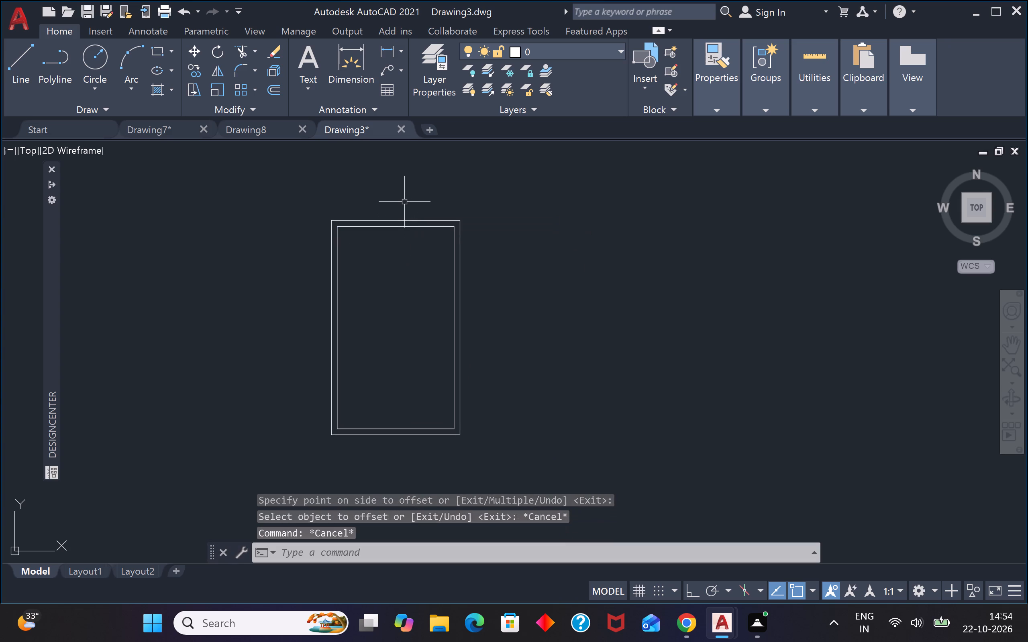
key("Escape")
key("Escape")
key("Escape")
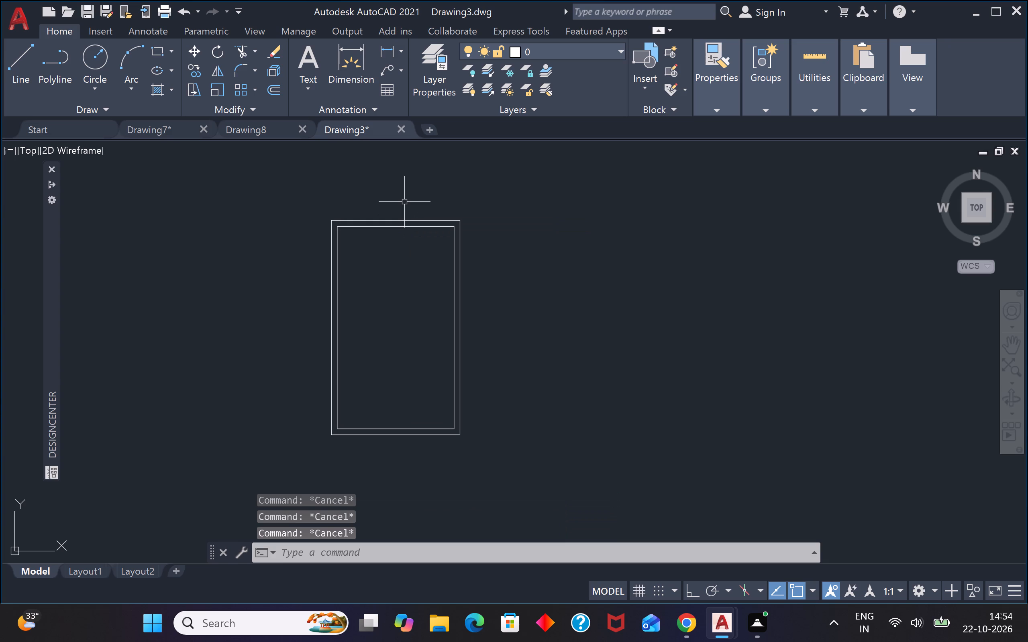
Explode the inner 15' by 26' rectangle into separate wall lines.
key("Escape")
key("Escape")
scroll(418, 241, "up", 2)
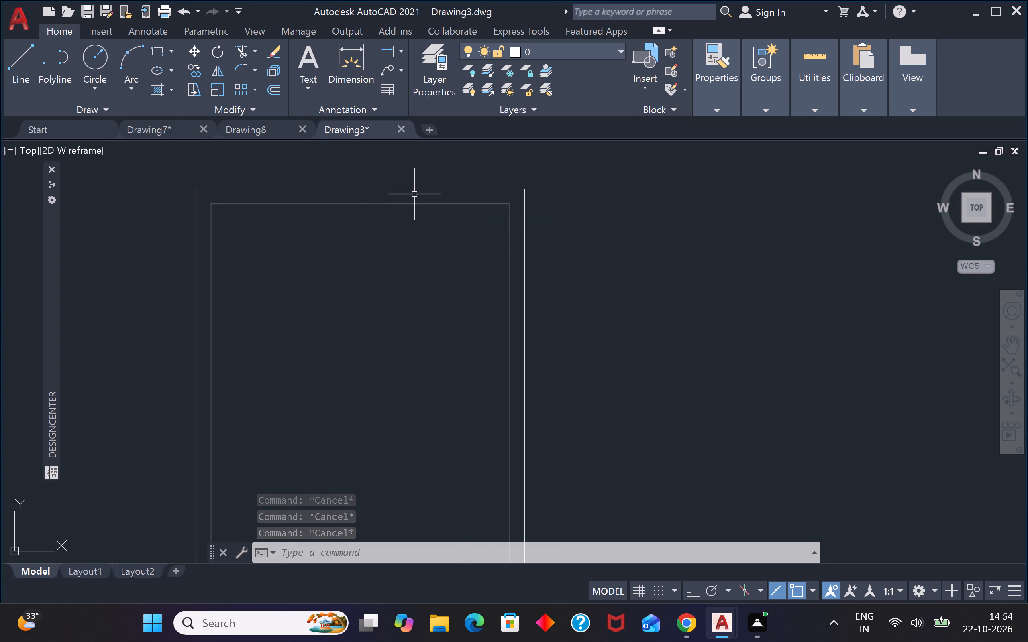
left_click_drag(414, 194, 408, 197)
left_click(386, 218)
type("ex")
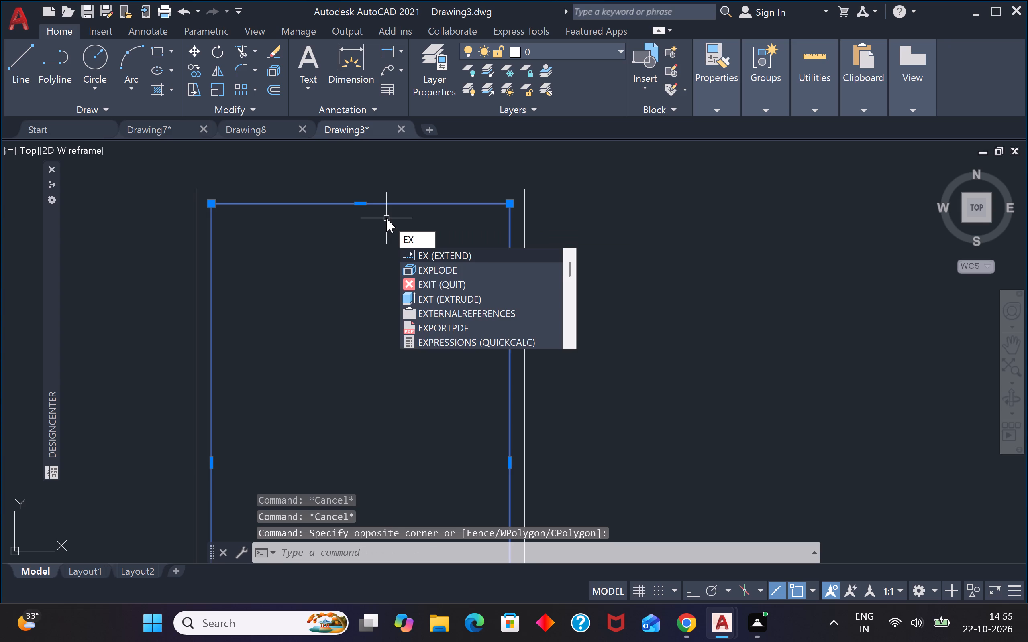
key("Down")
key("Return")
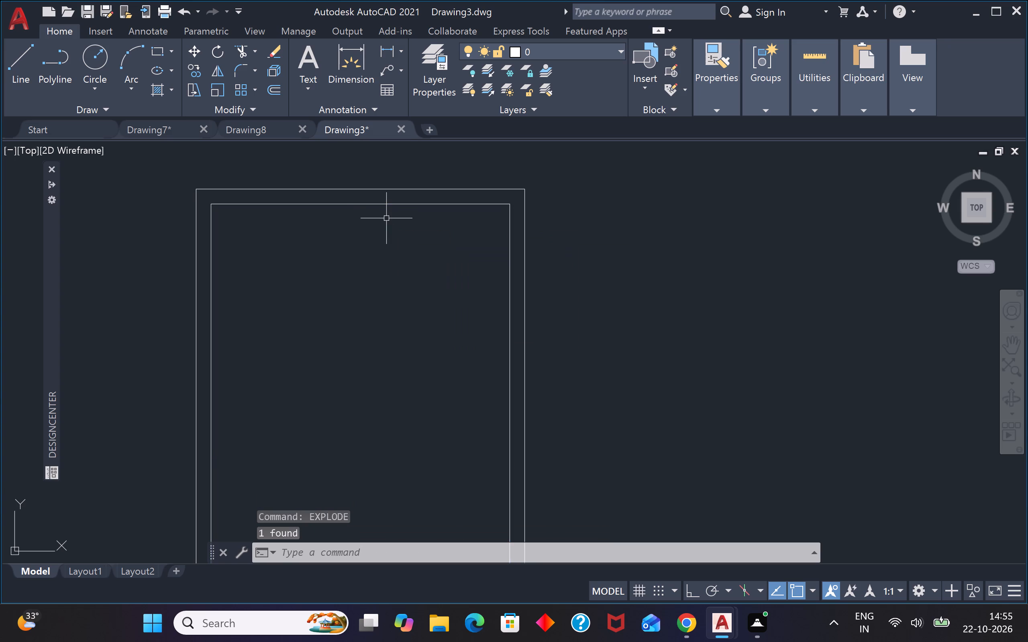
key("Escape")
key("Escape")
key("Escape")
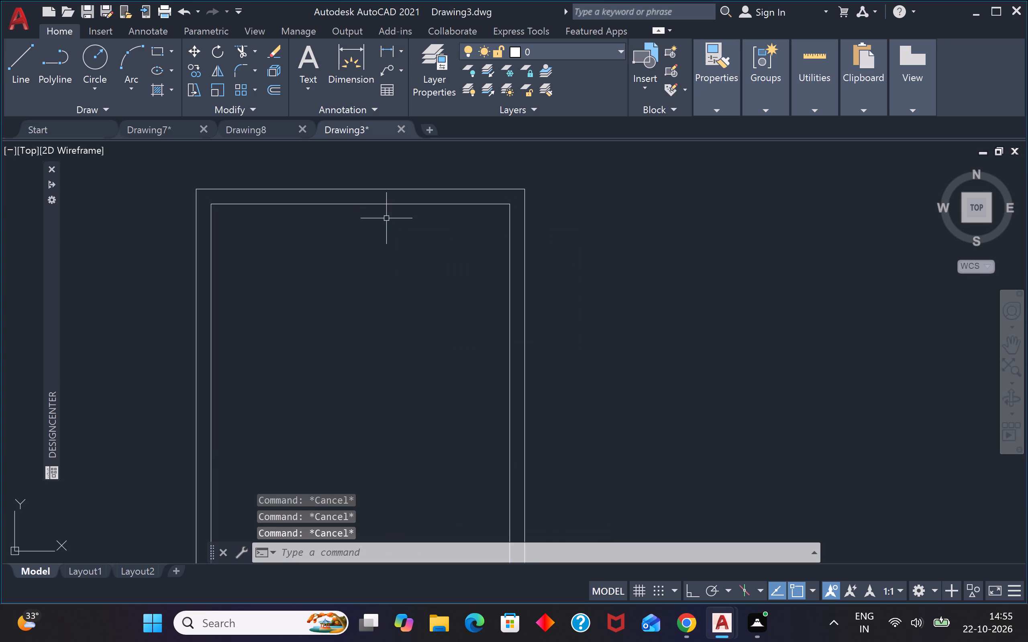
Start an Offset operation for the separated inner wall lines.
type("o")
key("space")
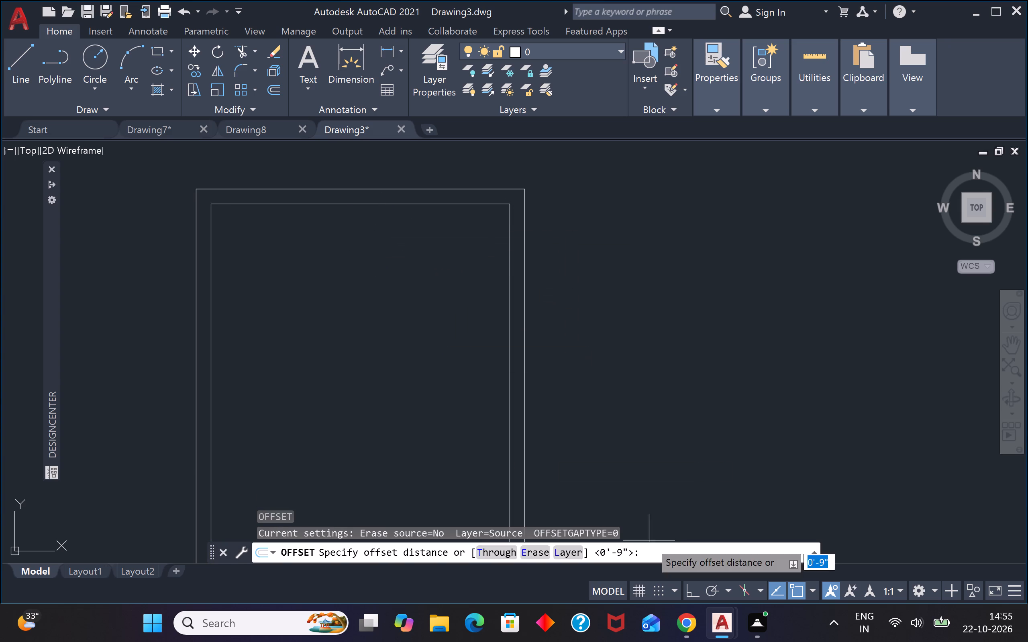
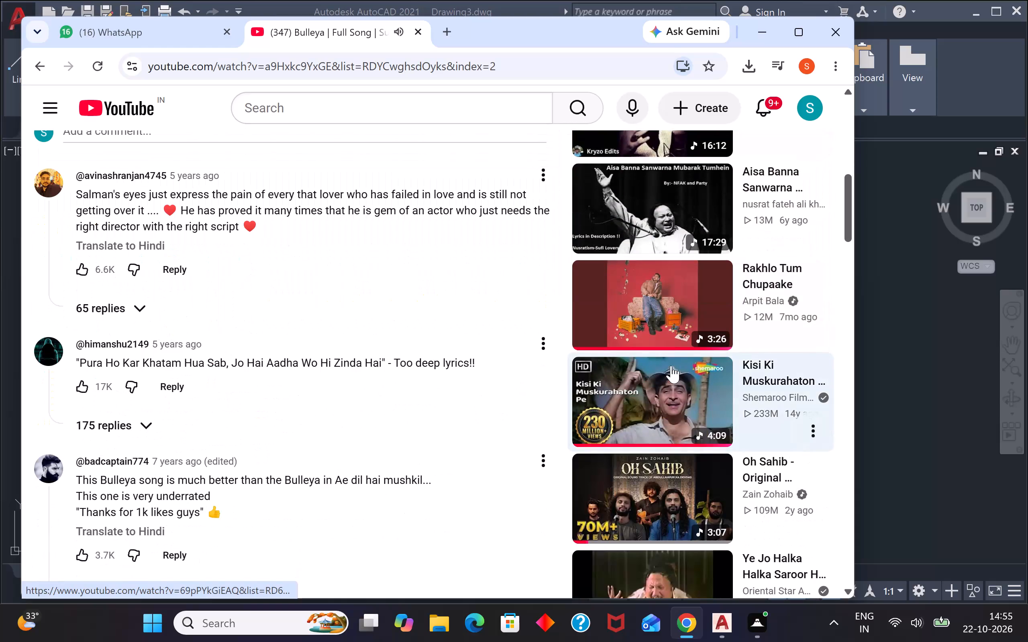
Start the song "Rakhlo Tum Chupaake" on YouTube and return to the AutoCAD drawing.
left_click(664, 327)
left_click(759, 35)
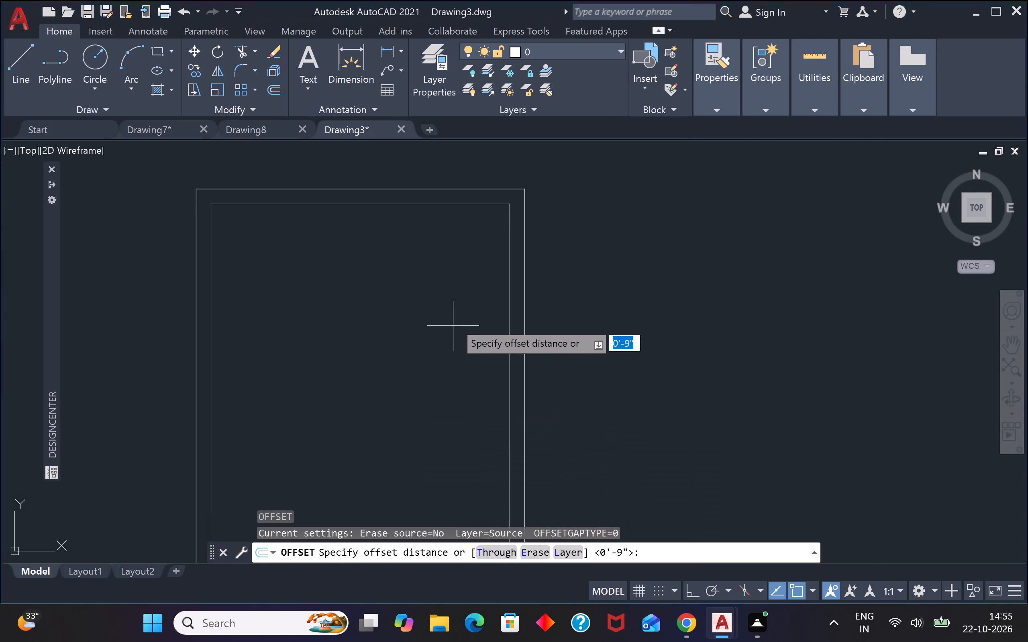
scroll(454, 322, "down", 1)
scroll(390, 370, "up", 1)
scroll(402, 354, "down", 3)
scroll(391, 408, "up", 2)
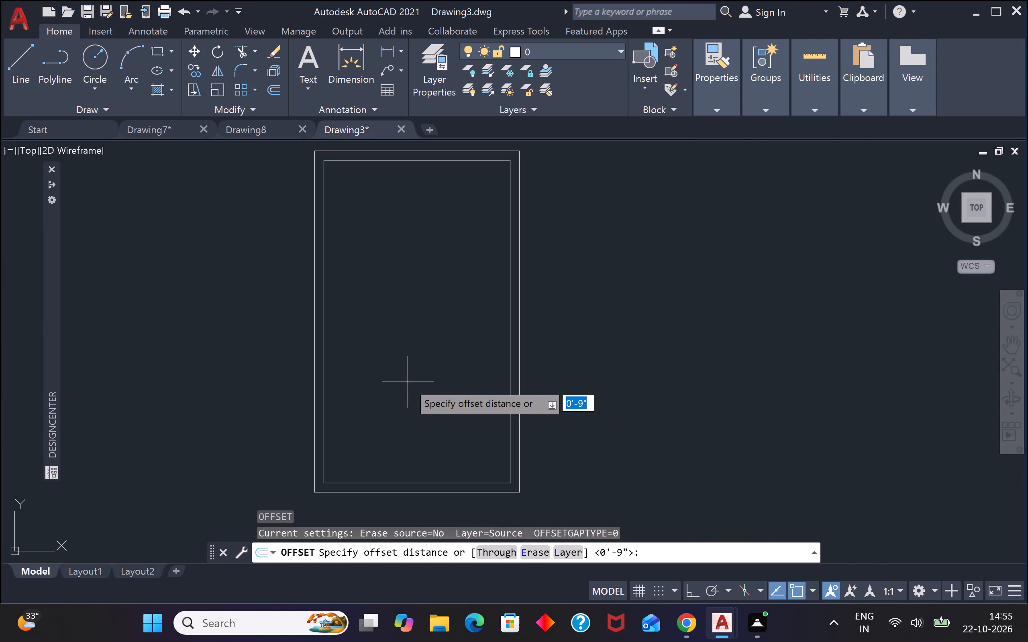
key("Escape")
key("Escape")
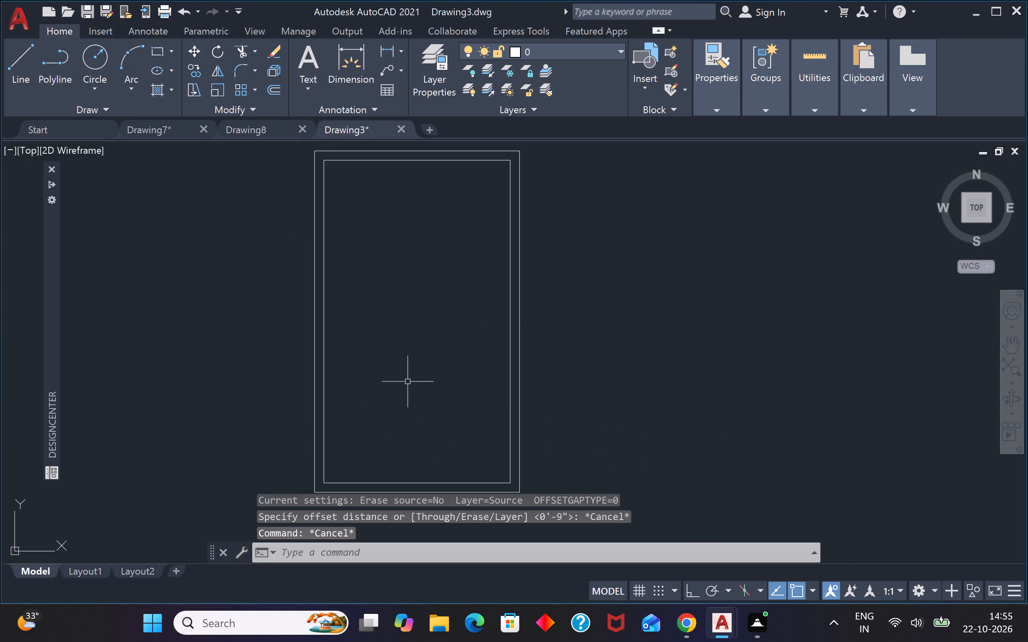
Offset the left inner wall line 10' into the plan to create a vertical partition line.
type("o")
key("space")
type("10'")
key("Return")
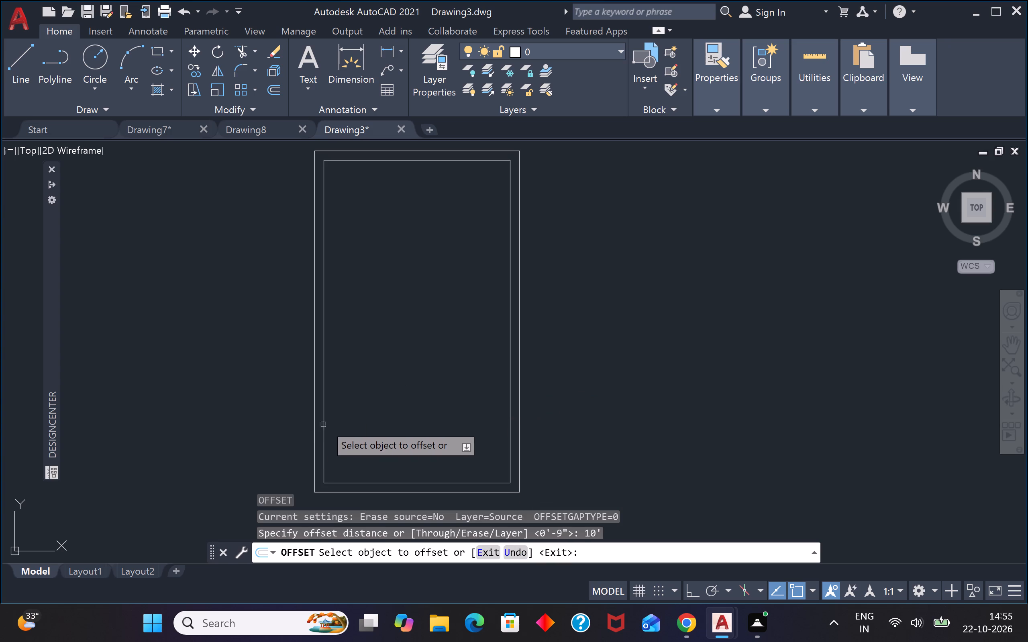
left_click(321, 422)
left_click(324, 422)
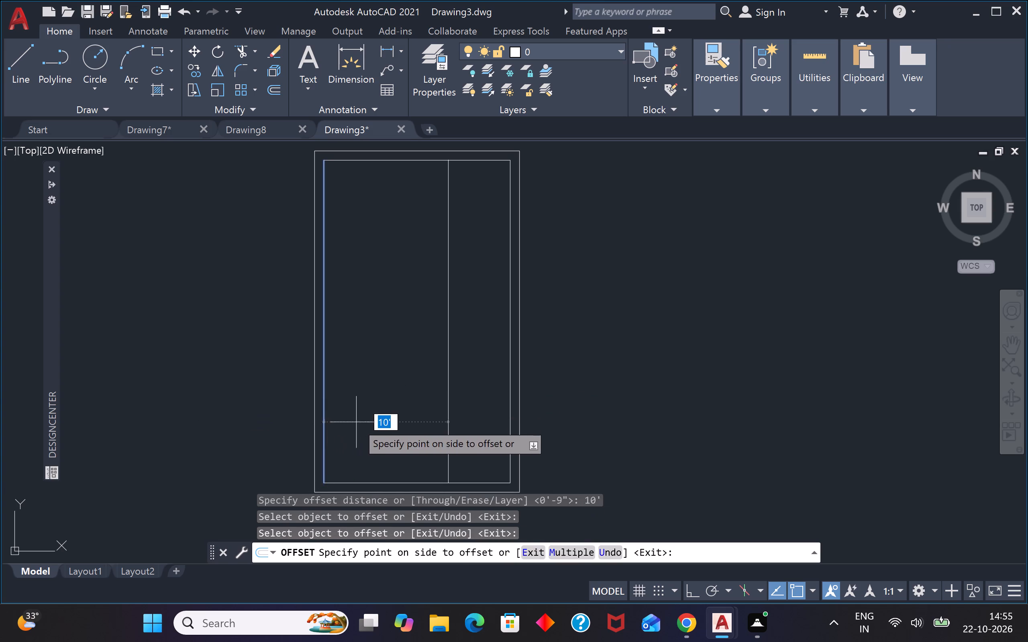
left_click(359, 421)
key("Escape")
key("Escape")
Offset the vertical partition line 4" toward the left wall to give the partition its thickness.
type("o")
key("space")
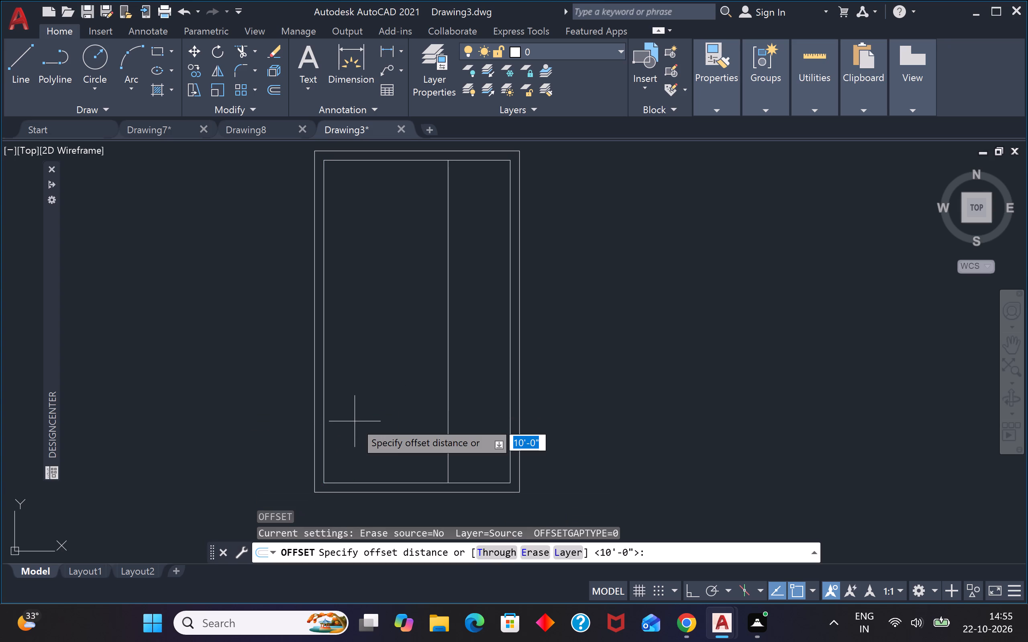
type("4\"")
key("Return")
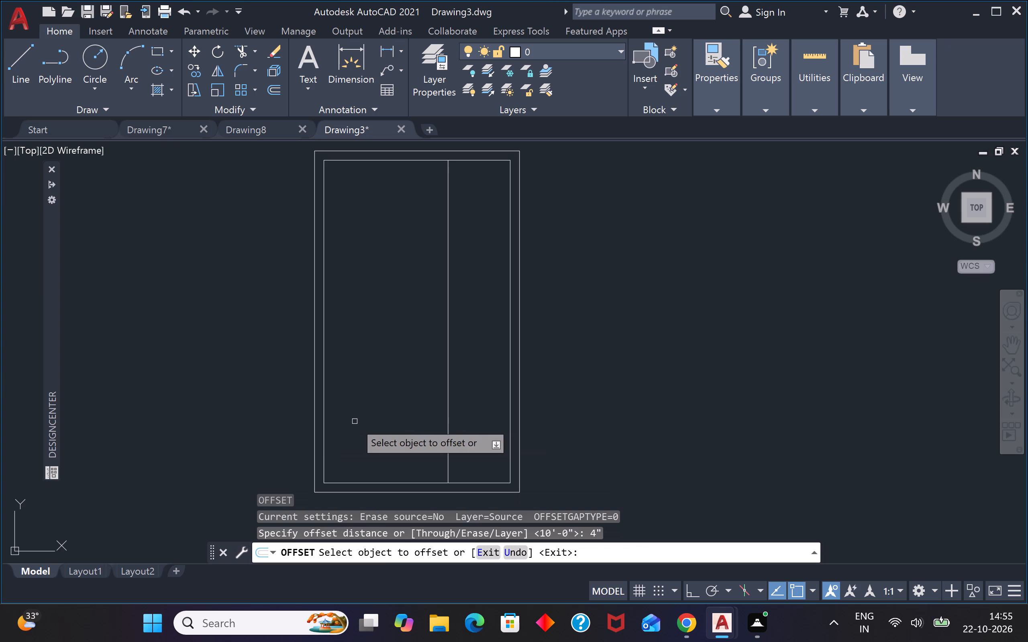
left_click(449, 372)
left_click(411, 374)
key("Escape")
key("Escape")
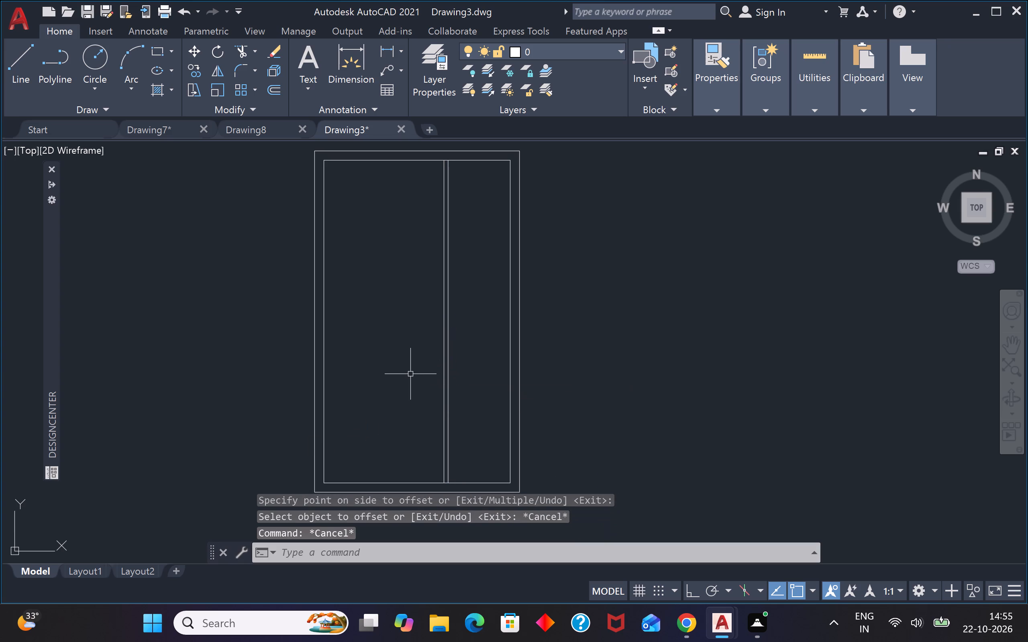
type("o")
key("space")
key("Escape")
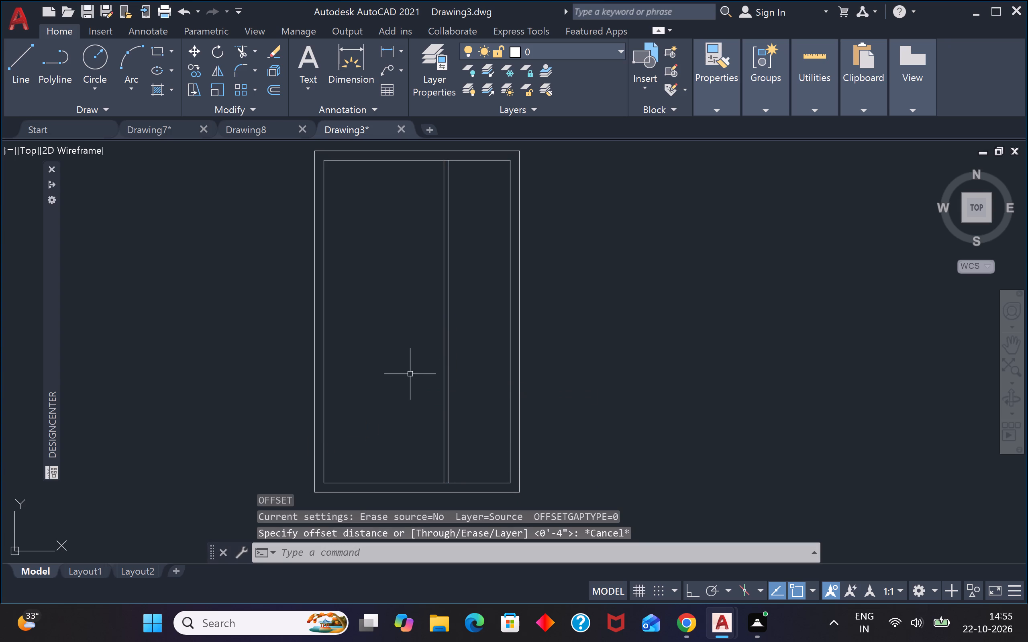
Trim the top inner wall line between the two vertical partition lines.
type("tr")
key("space")
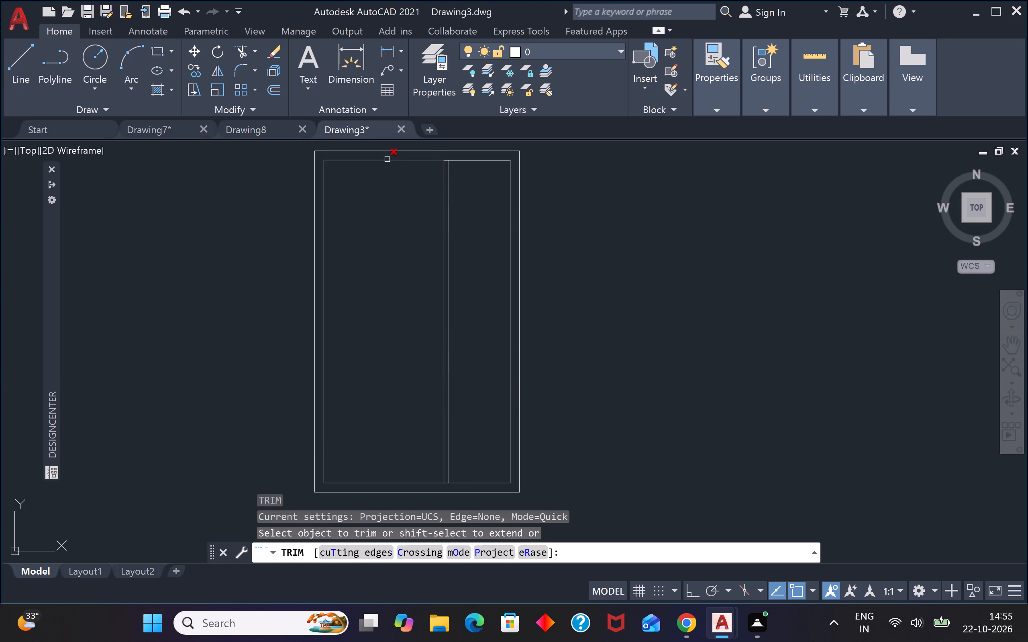
scroll(439, 157, "up", 6)
left_click_drag(489, 172, 492, 178)
left_click(503, 218)
scroll(496, 217, "down", 3)
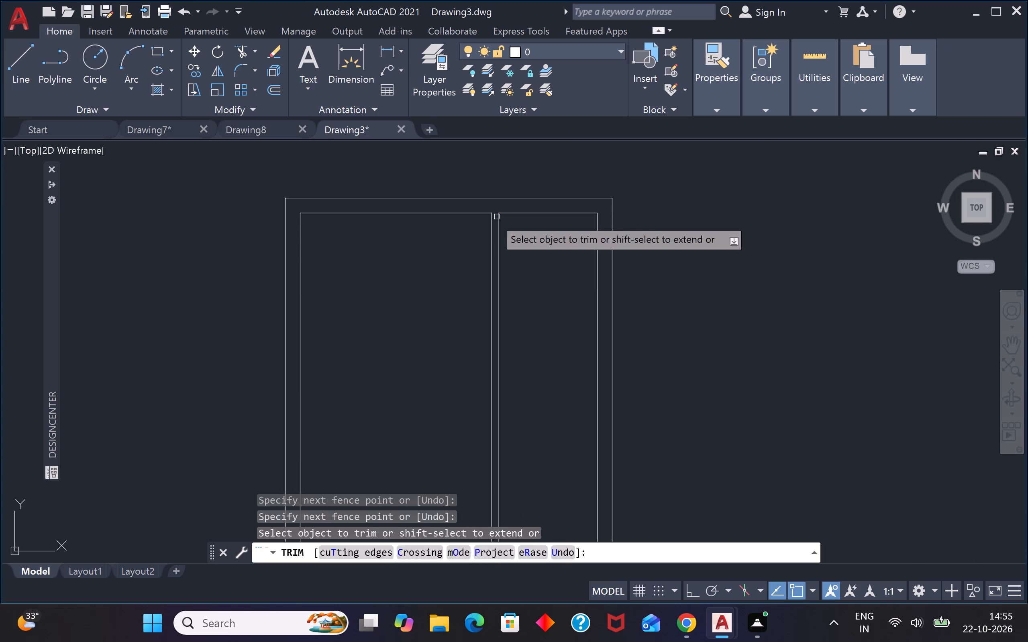
scroll(494, 218, "down", 5)
scroll(447, 293, "up", 2)
key("Escape")
key("Escape")
Offset the top inner wall line of the wider left room 10' downward.
type("o")
key("space")
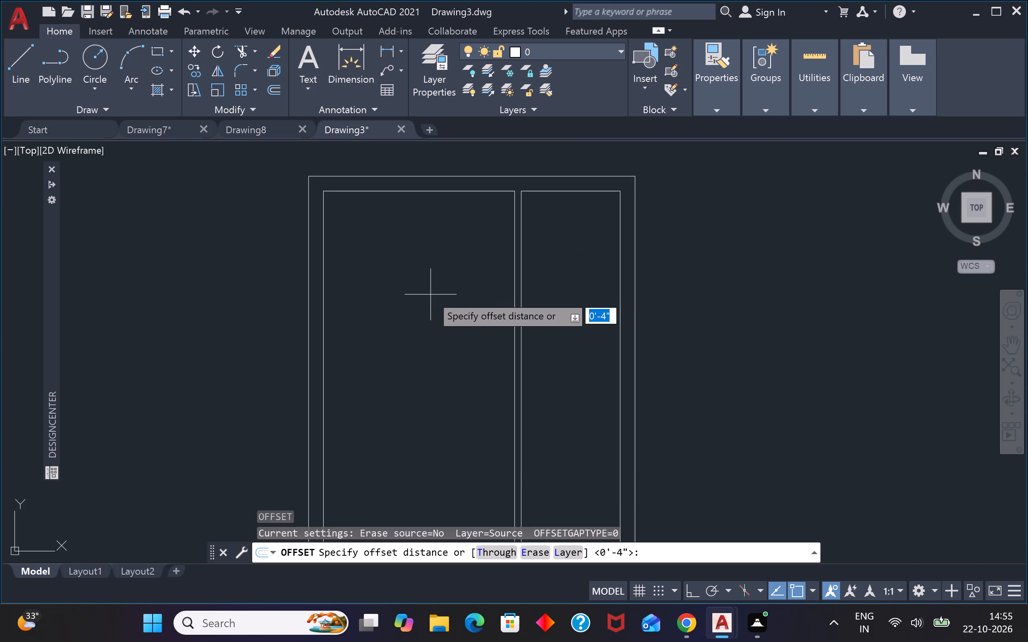
type("10'")
key("Return")
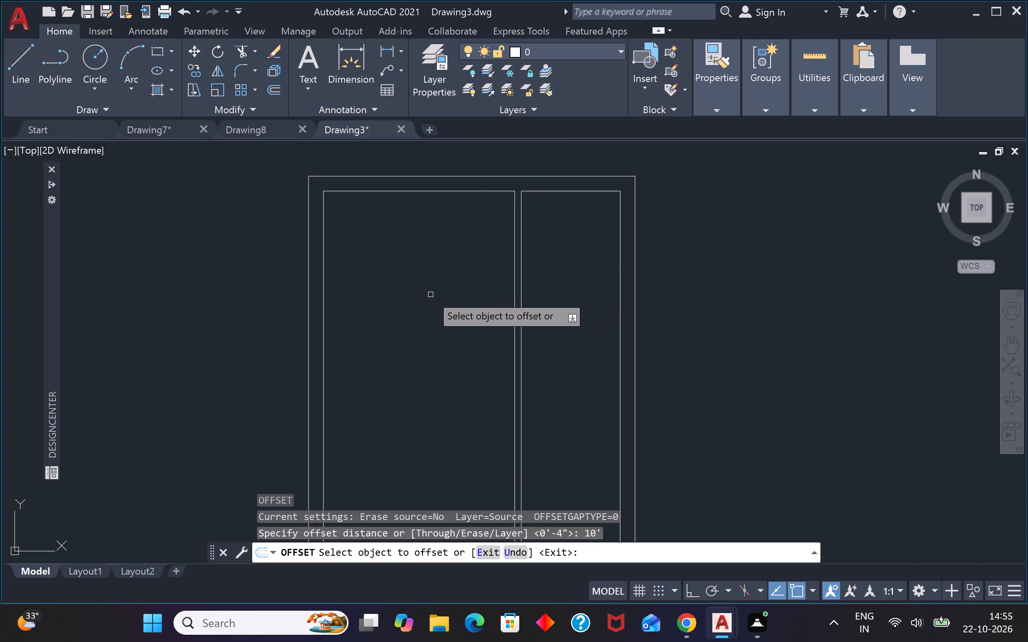
left_click(413, 191)
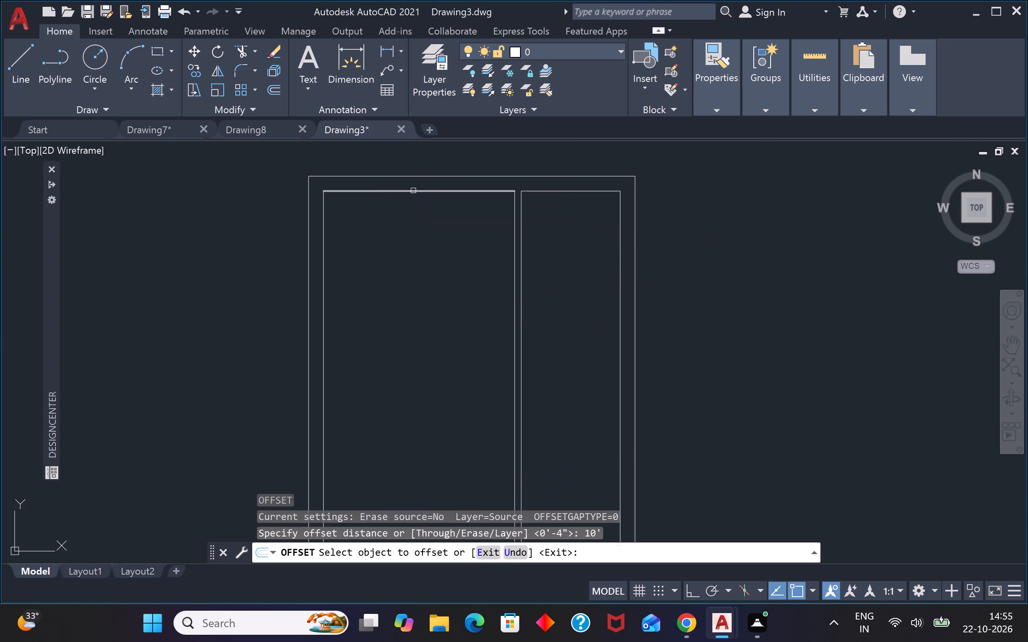
left_click(407, 276)
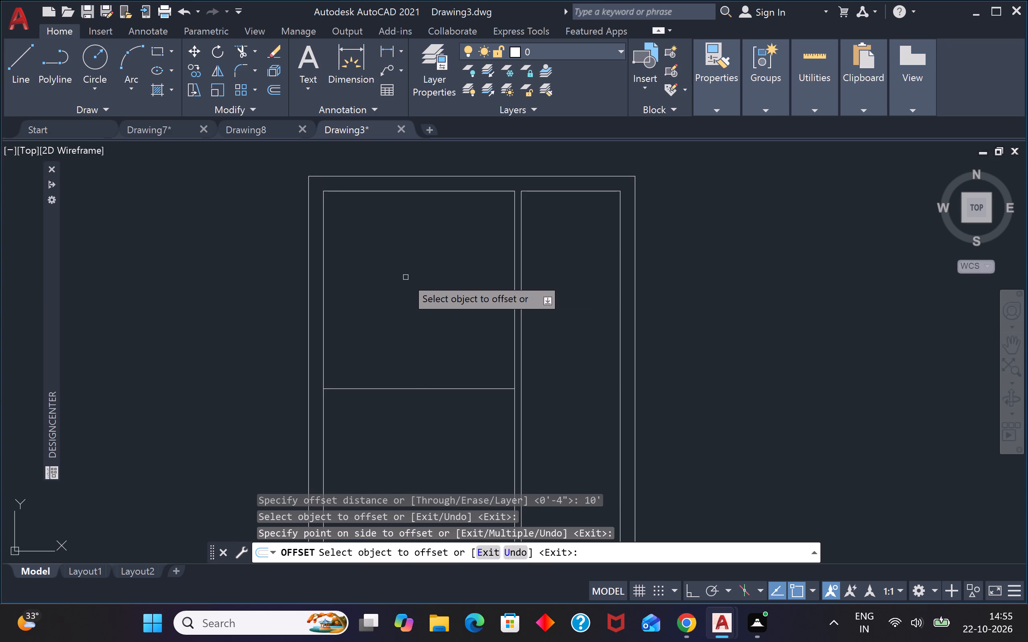
key("Escape")
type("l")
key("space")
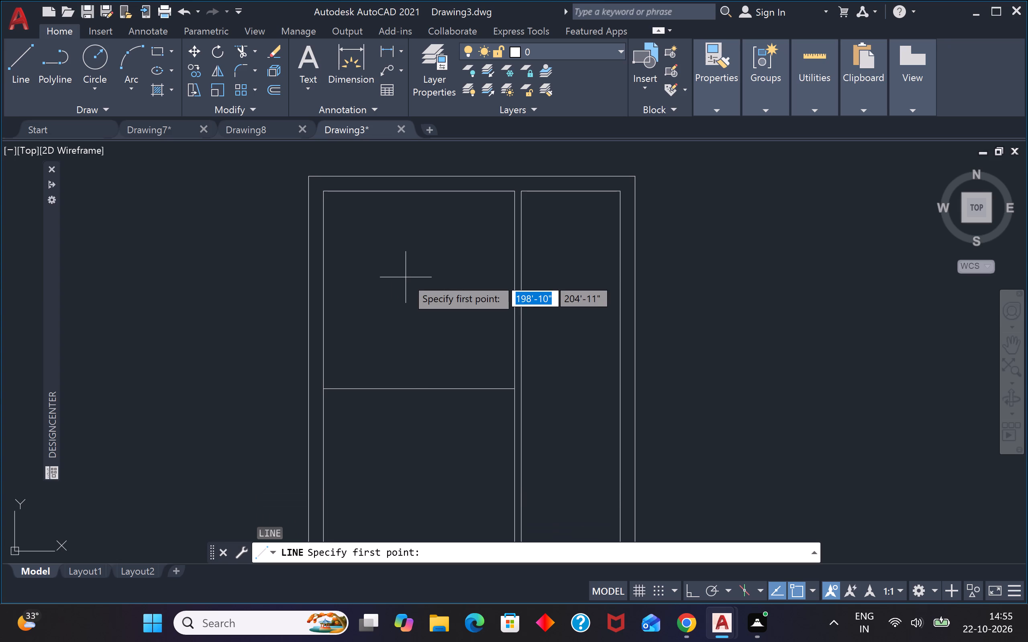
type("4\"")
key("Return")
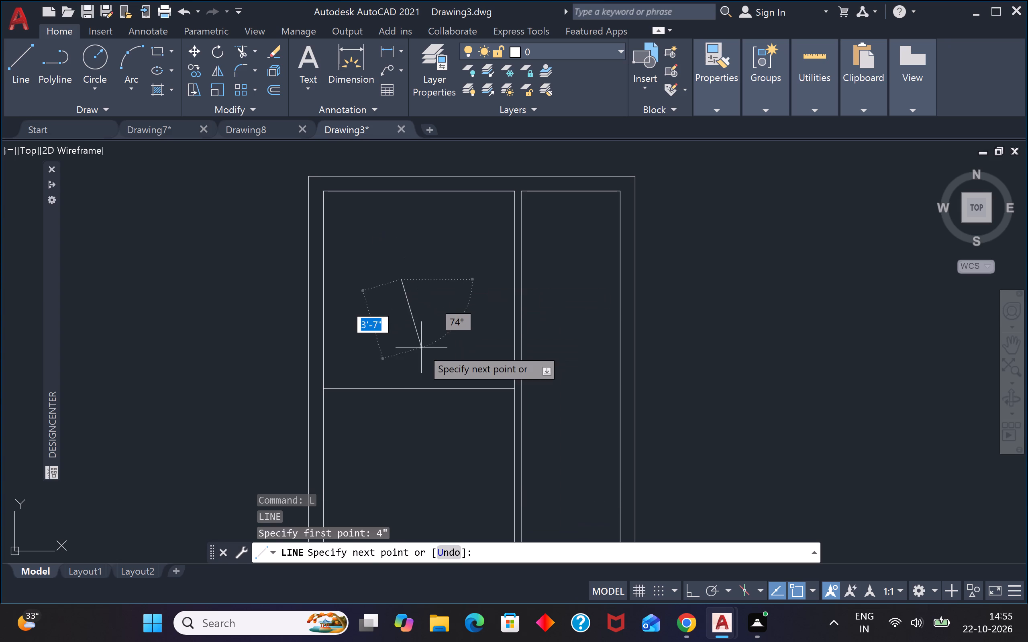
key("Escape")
Offset the left room's horizontal partition line 4" downward to form the partition thickness.
type("o")
key("space")
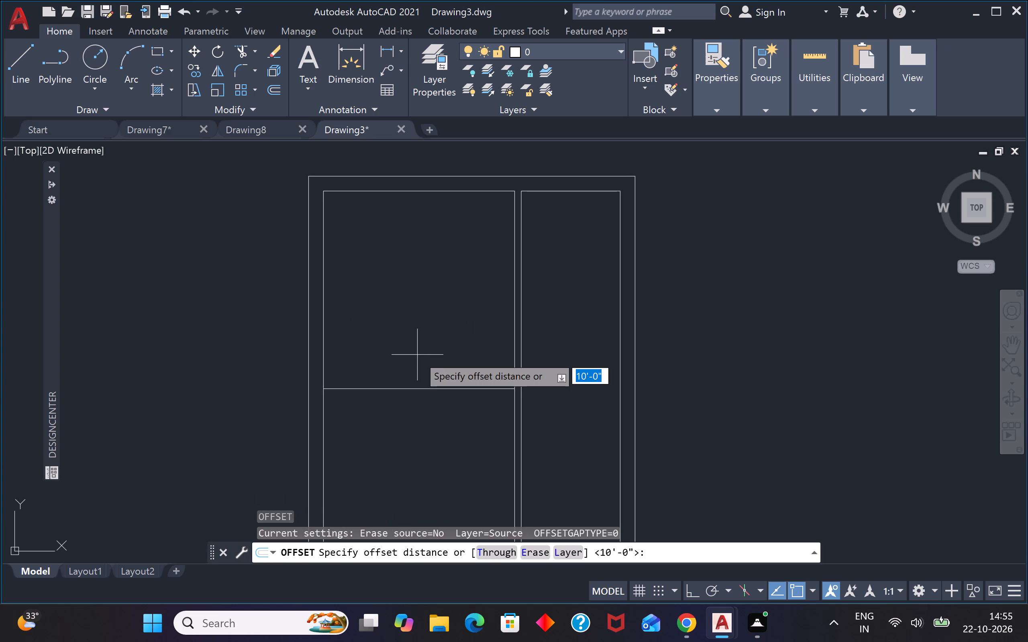
type("4\"")
key("Return")
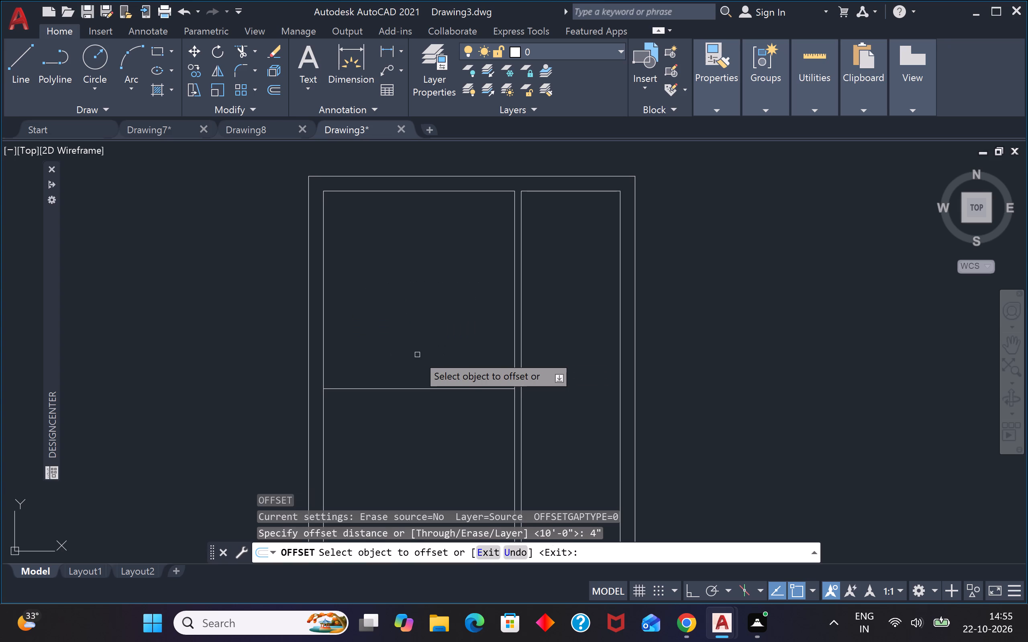
left_click(401, 390)
left_click(396, 404)
key("Escape")
key("Escape")
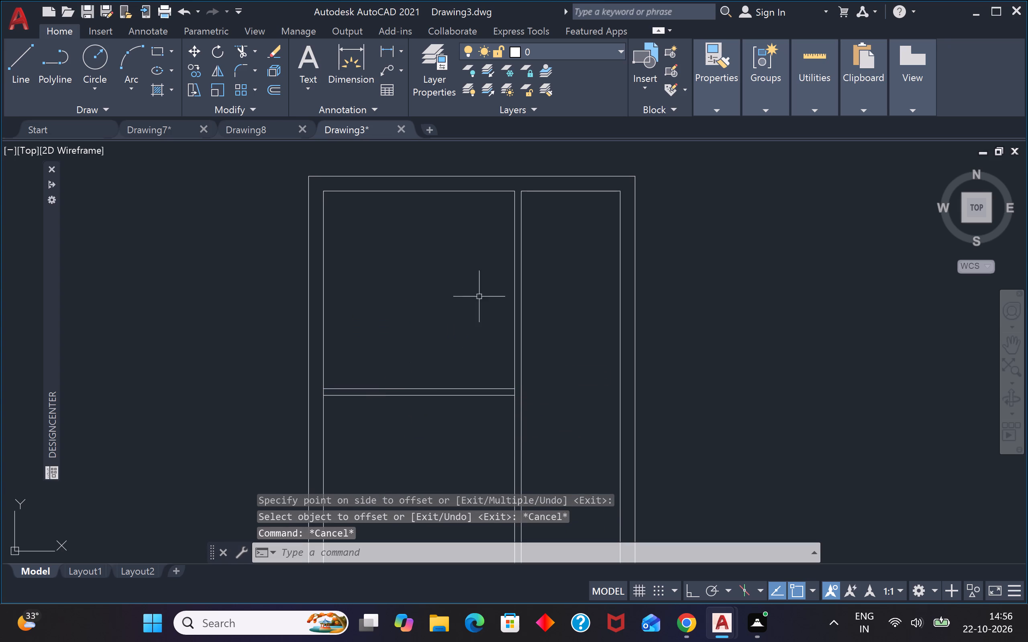
Offset the top inner wall line of the narrow right room 6' downward.
scroll(501, 263, "down", 3)
scroll(519, 268, "up", 2)
key("Escape")
key("Escape")
key("o")
key("space")
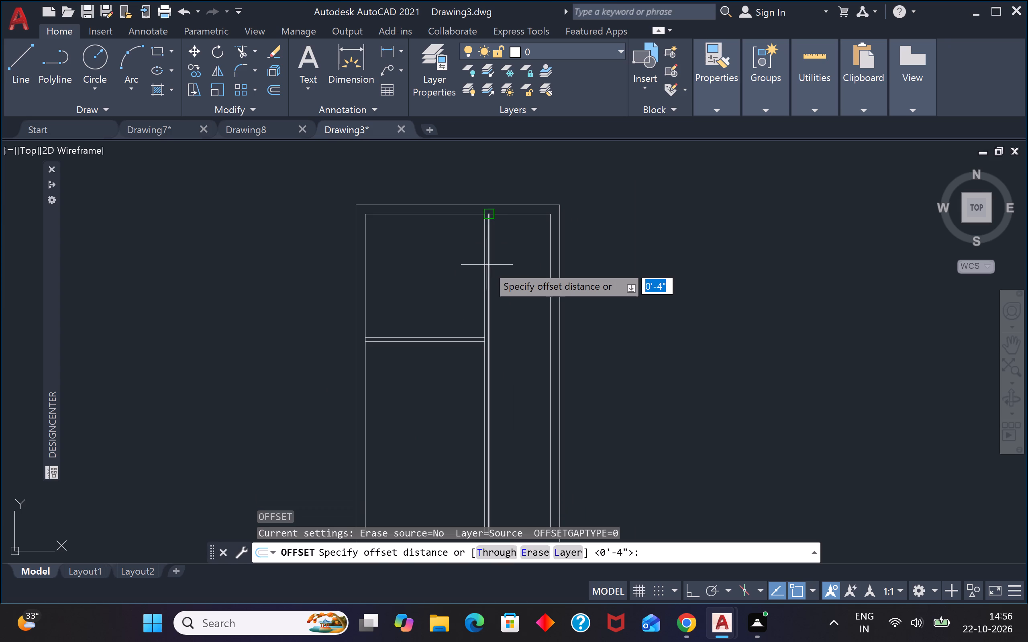
type("6'")
key("Return")
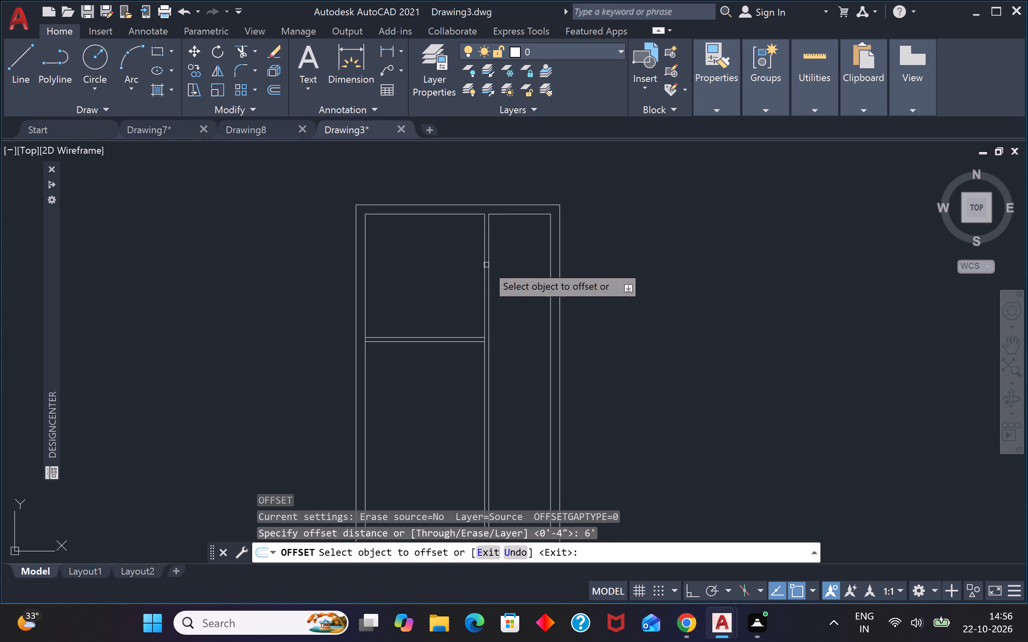
left_click(521, 212)
left_click(510, 300)
key("Escape")
key("Escape")
Offset the right room's horizontal partition line 4" downward to form the partition thickness.
key("o")
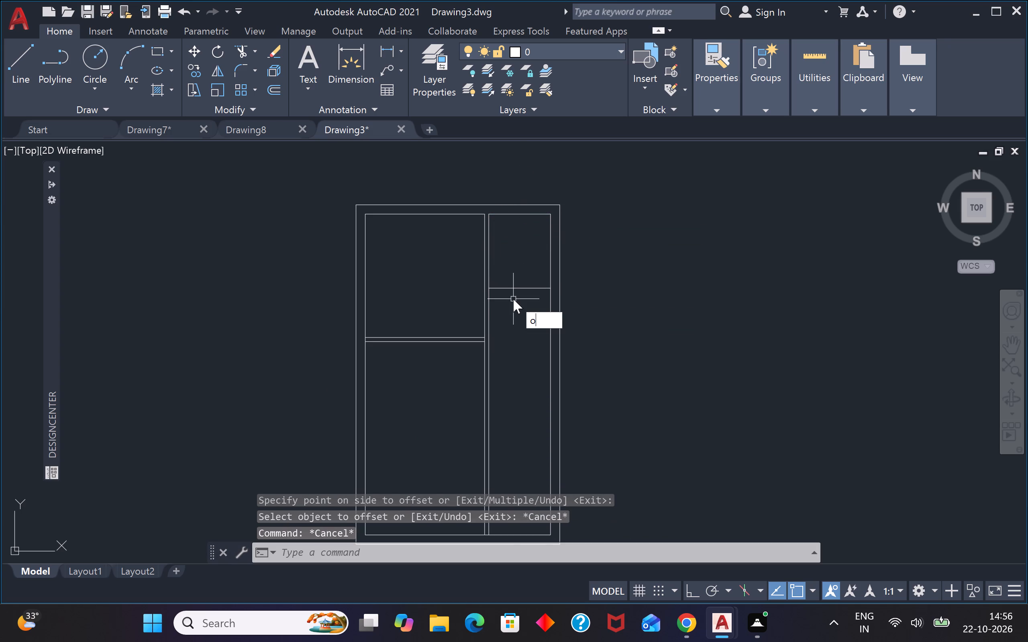
key("space")
type("4\"")
key("Return")
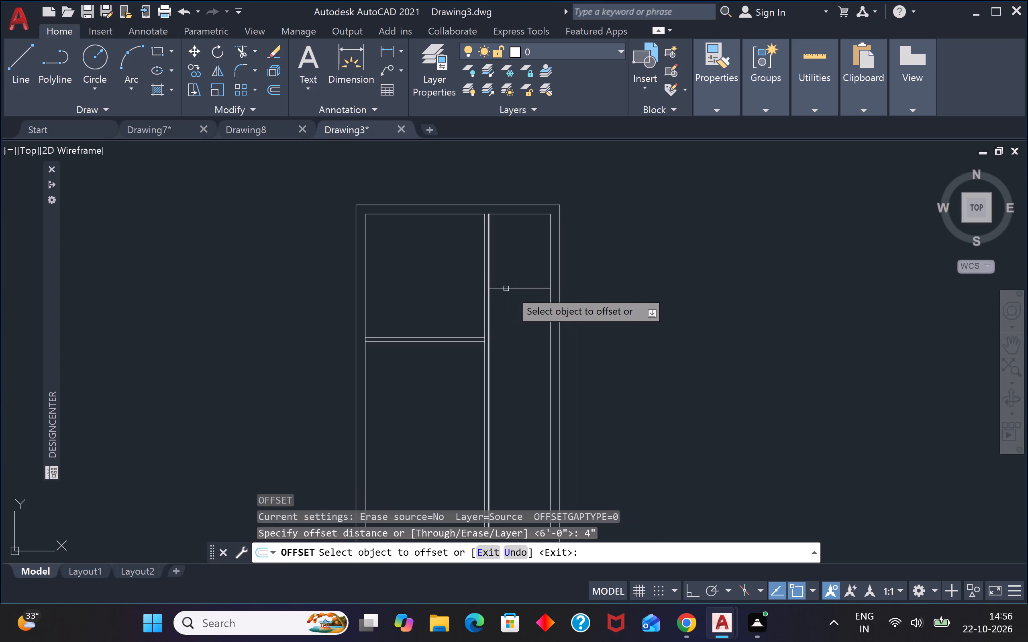
left_click(518, 290)
left_click(522, 331)
key("Escape")
key("Escape")
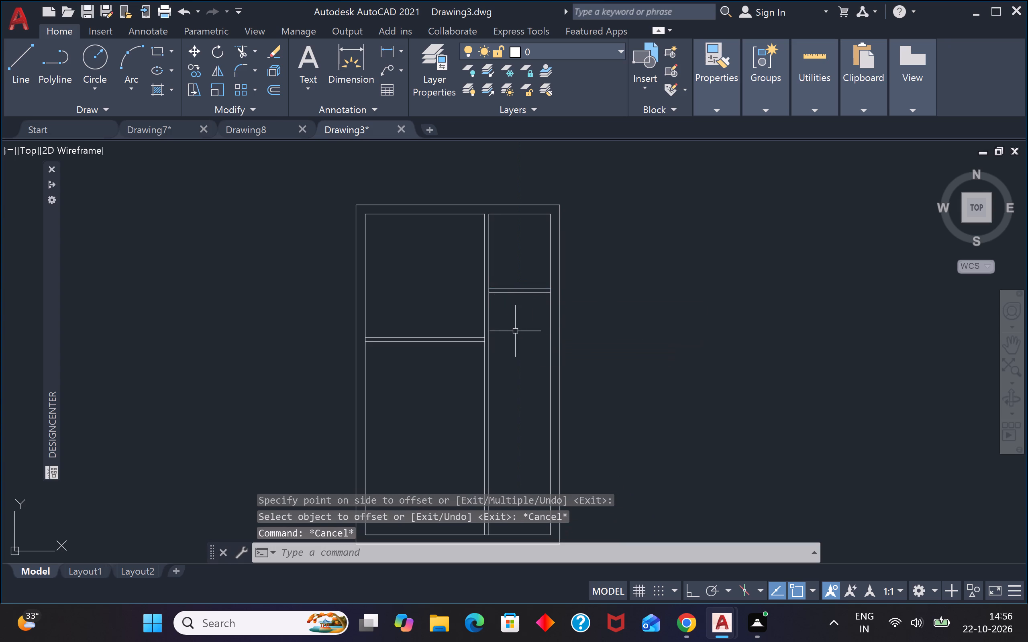
Extend the lower line of the left room's horizontal partition to the far vertical partition line.
scroll(544, 316, "down", 1)
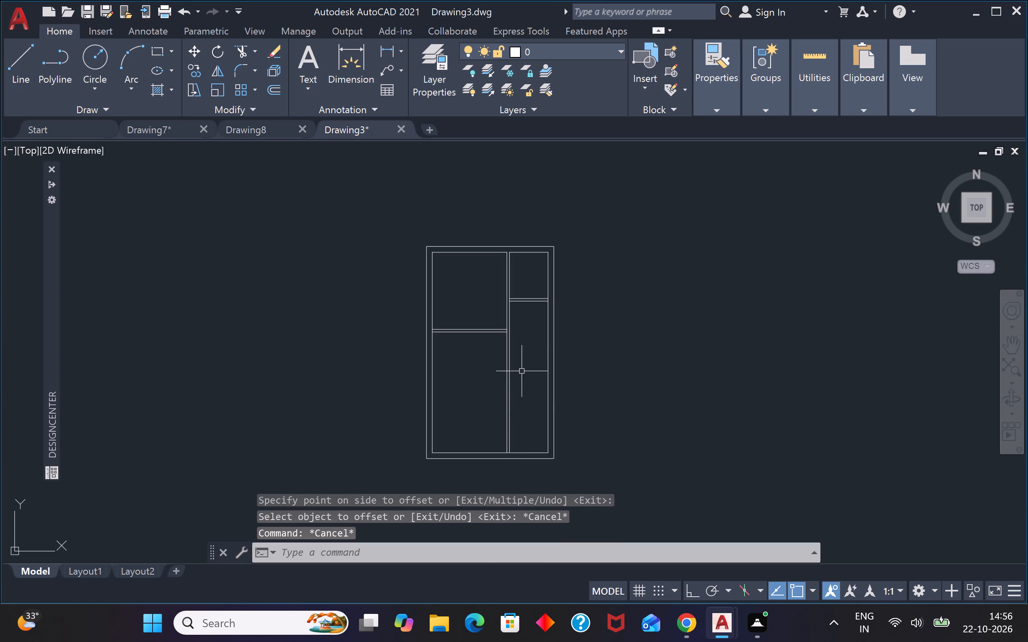
scroll(490, 372, "up", 1)
key("Escape")
key("Escape")
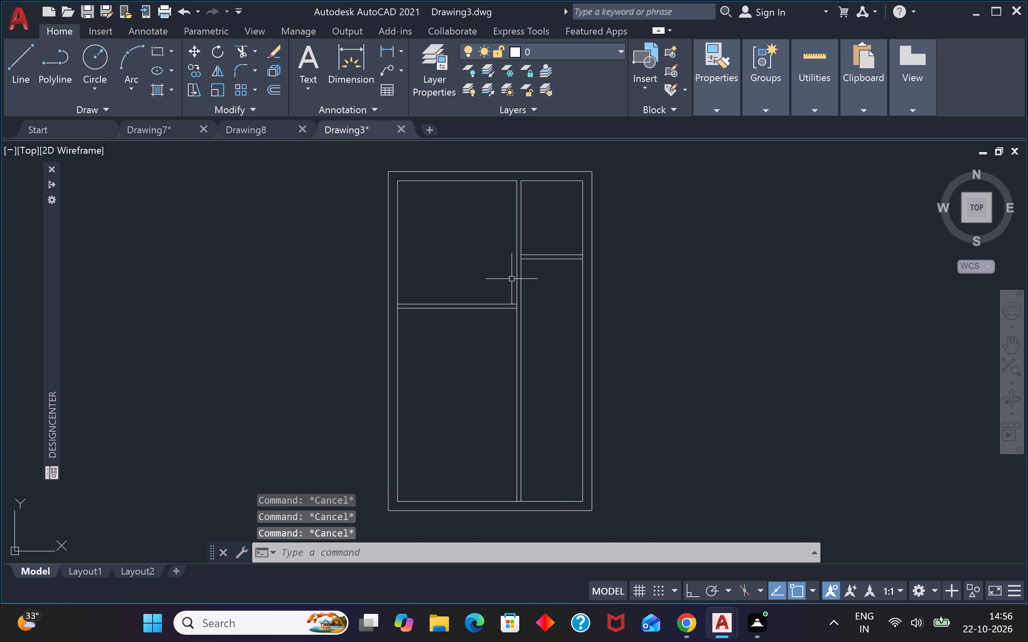
type("ex")
key("space")
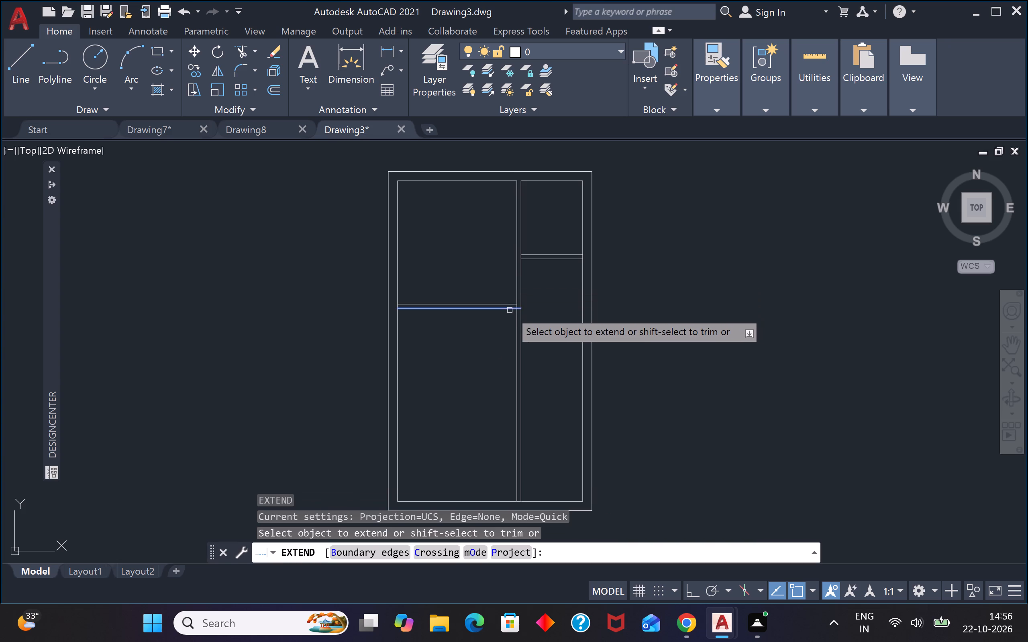
left_click(509, 310)
key("Escape")
Trim away both vertical partition lines below the left room's horizontal partition.
type("tr")
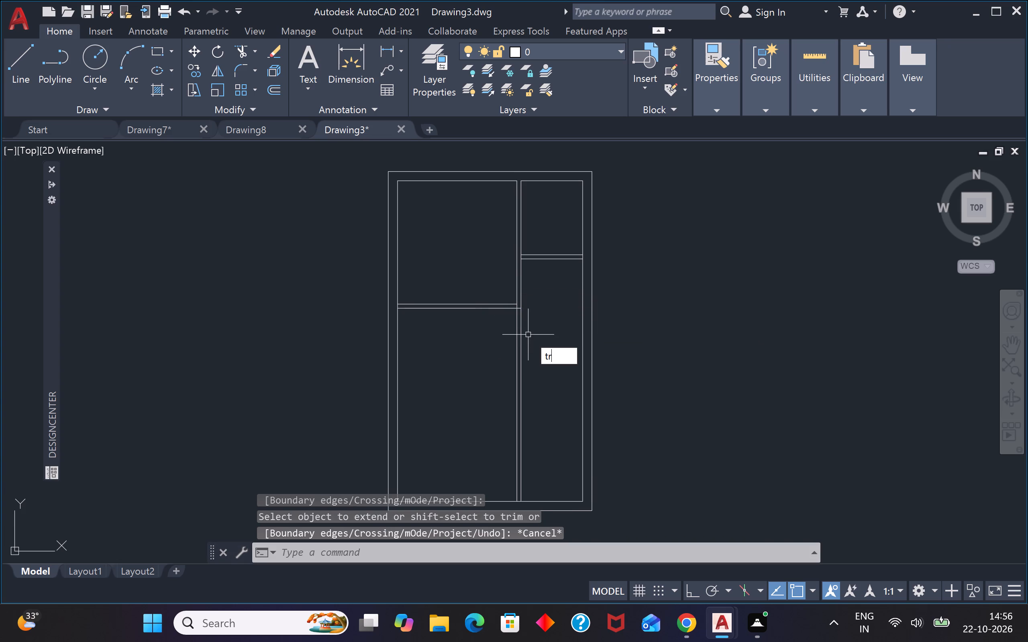
key("space")
left_click(528, 335)
left_click(512, 342)
key("Escape")
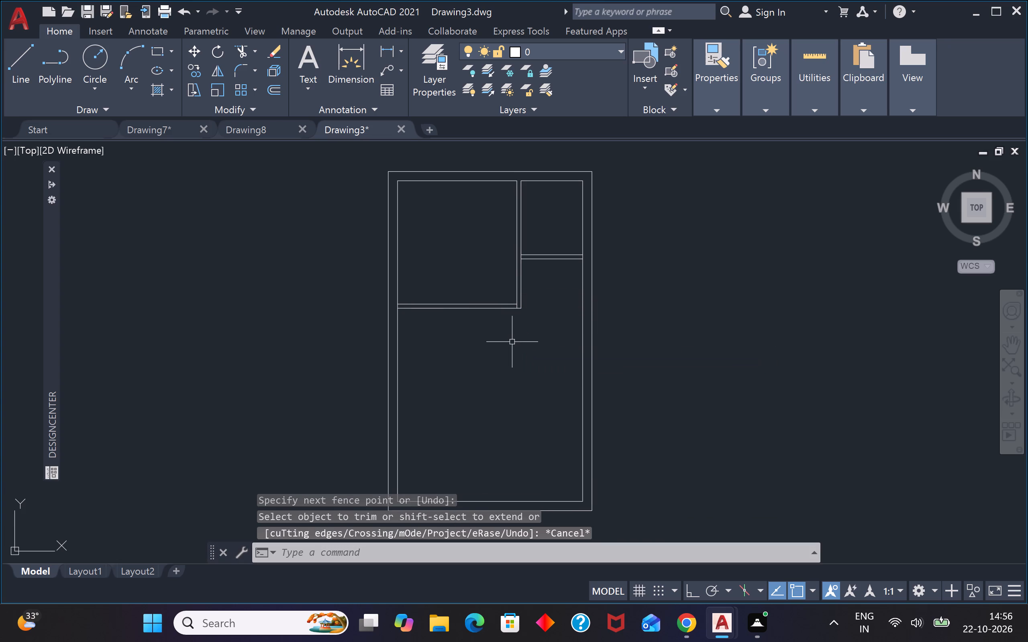
key("Escape")
key("Escape")
key("Escape")
Trim the vertical line pieces inside the left room's lower-right wall corner and the right room's partition junction.
key("t")
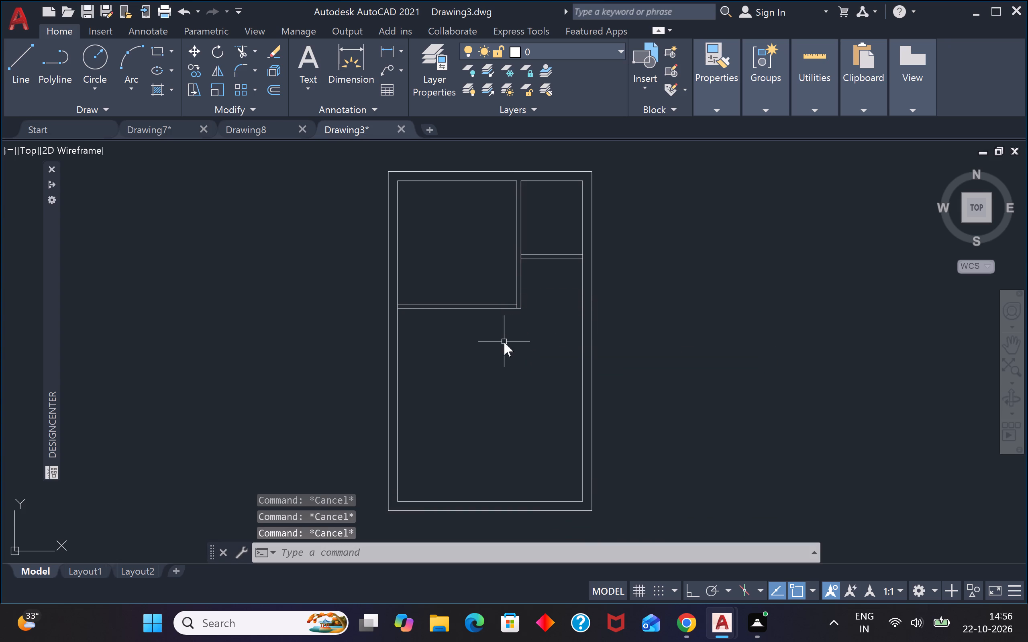
type("r")
key("space")
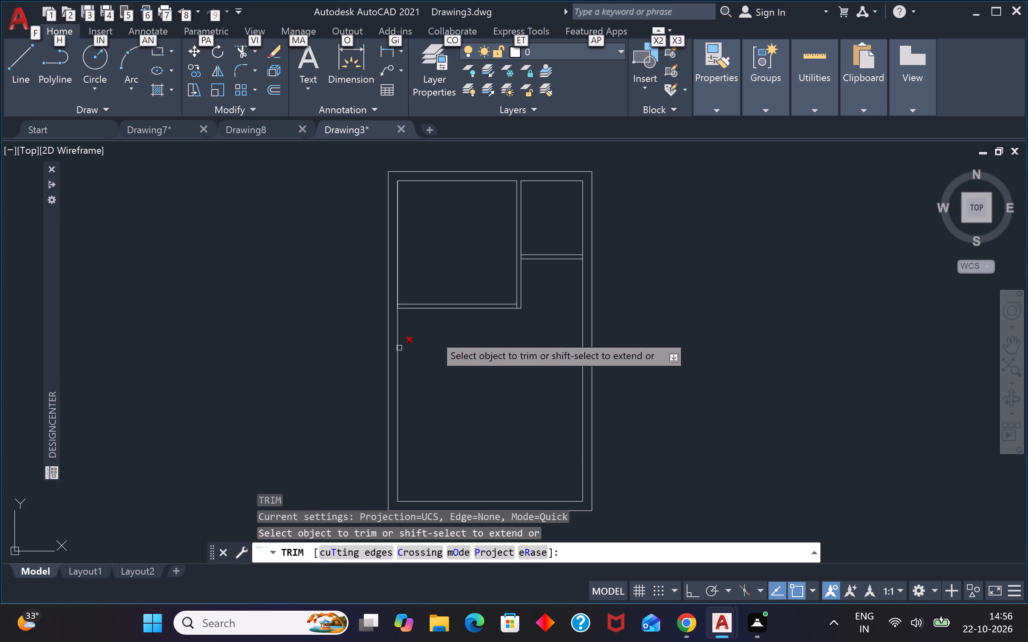
scroll(521, 308, "up", 5)
left_click(486, 290)
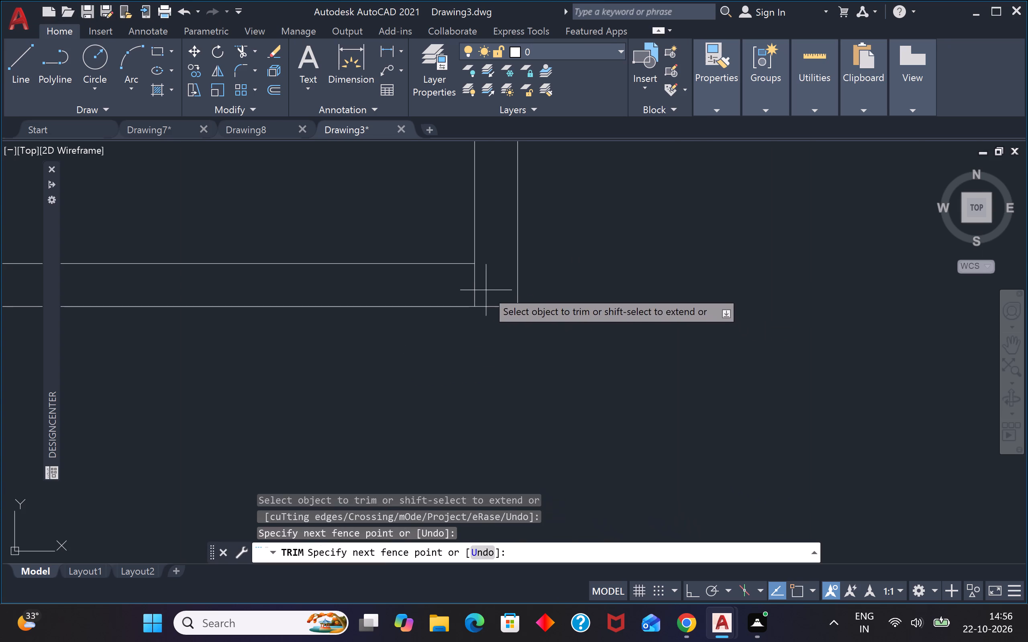
left_click(466, 287)
scroll(466, 287, "down", 4)
scroll(485, 202, "up", 4)
left_click(461, 234)
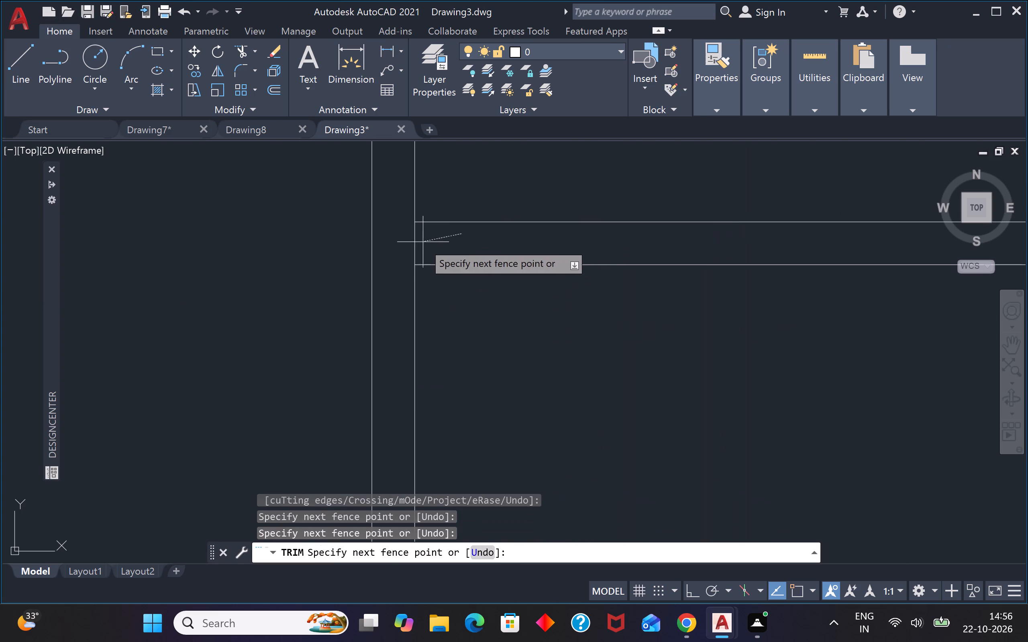
left_click(393, 245)
scroll(390, 248, "down", 8)
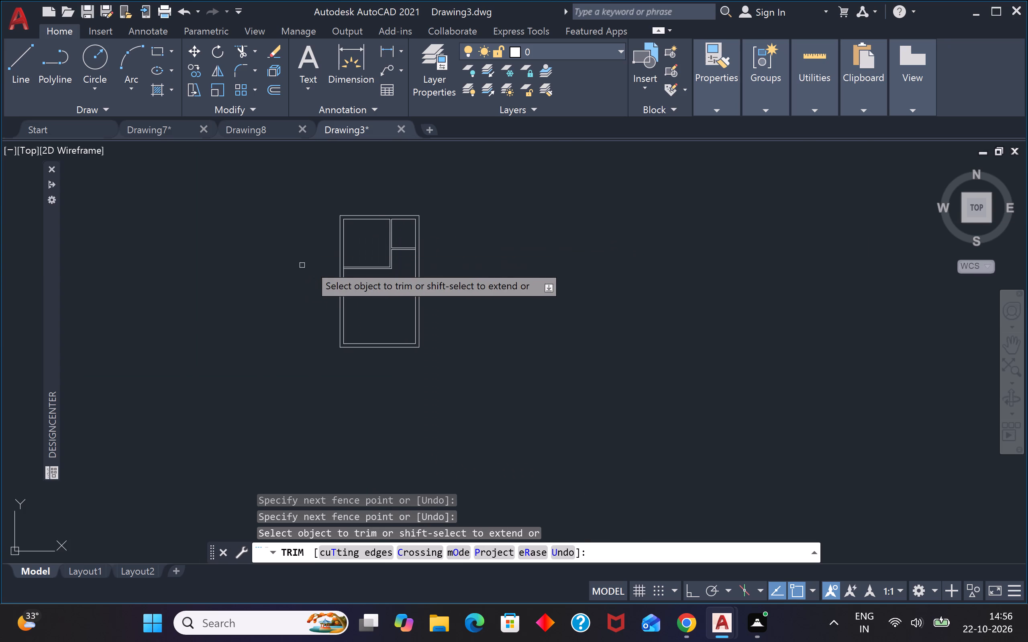
Trim the outer walls' inner lines where the left room's and the right room's horizontal partitions meet them.
scroll(319, 270, "up", 1)
scroll(365, 276, "up", 3)
scroll(341, 223, "up", 3)
left_click_drag(333, 264, 332, 264)
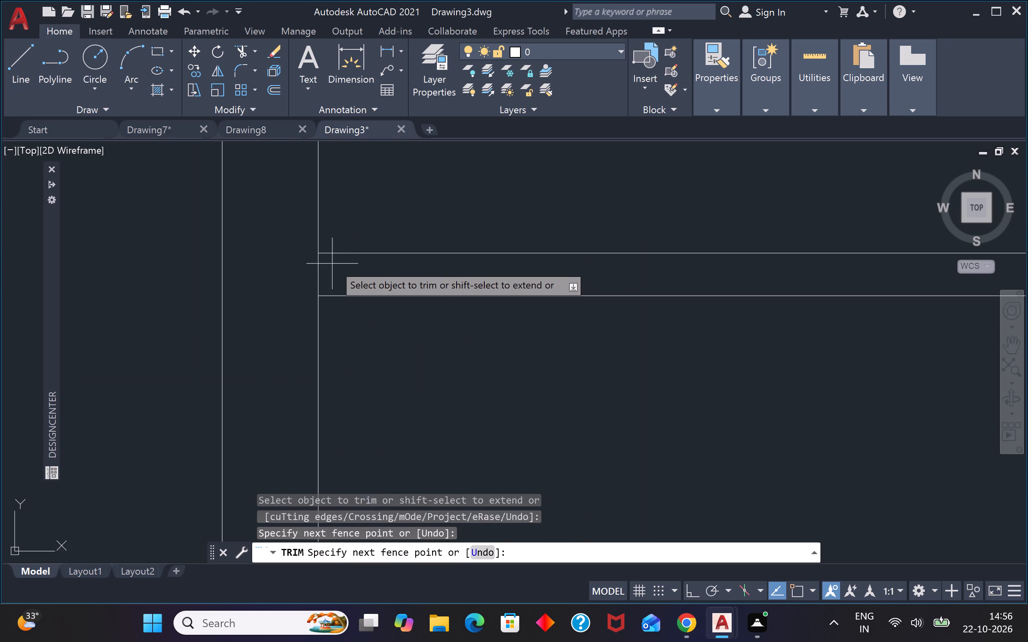
left_click_drag(332, 264, 327, 264)
left_click(287, 272)
scroll(286, 276, "down", 5)
scroll(574, 209, "up", 3)
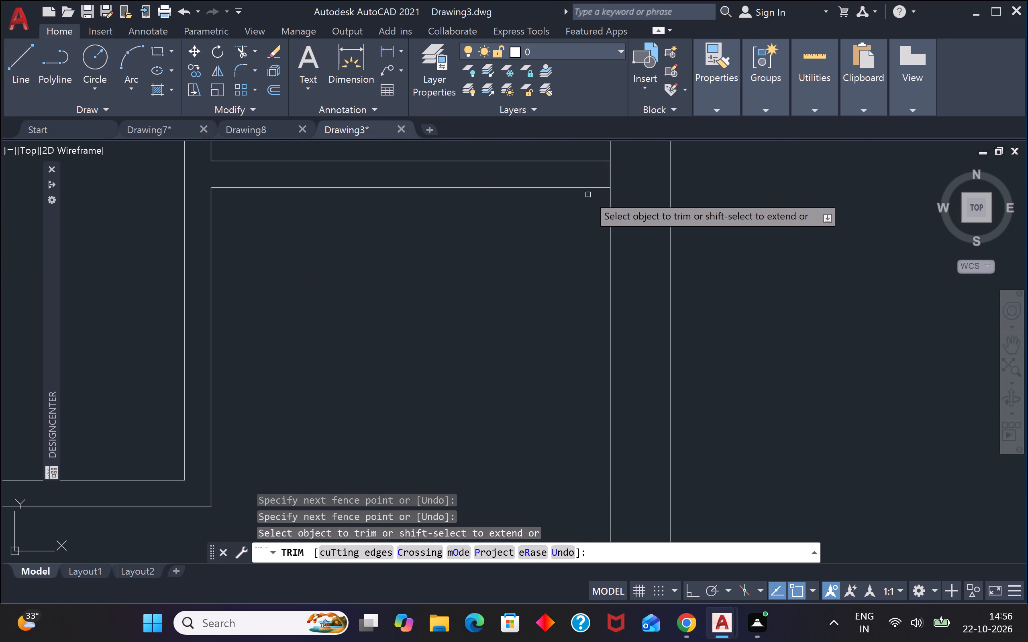
scroll(602, 170, "up", 1)
left_click(602, 169)
left_click(624, 167)
scroll(622, 187, "down", 9)
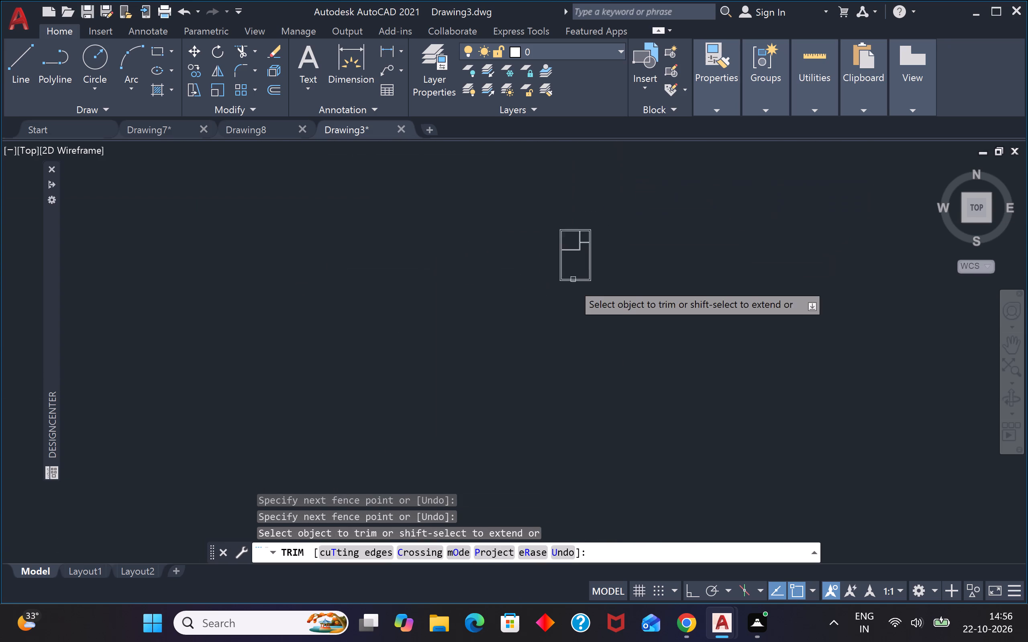
scroll(575, 281, "up", 1)
key("Escape")
key("Escape")
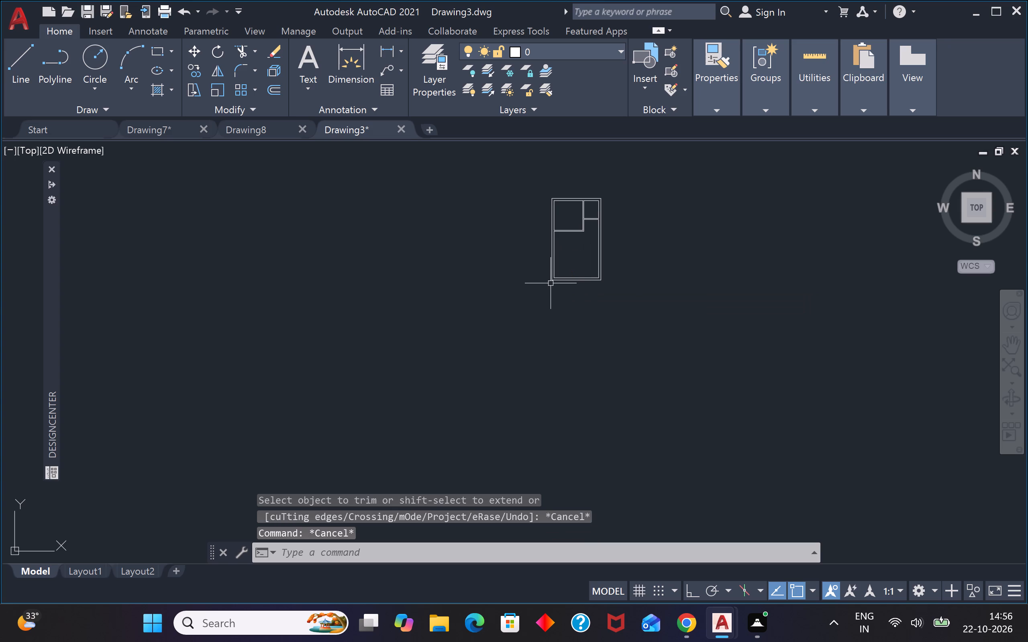
Offset the right outer wall's inner line 5' inward in the lower part of the plan.
scroll(536, 282, "up", 1)
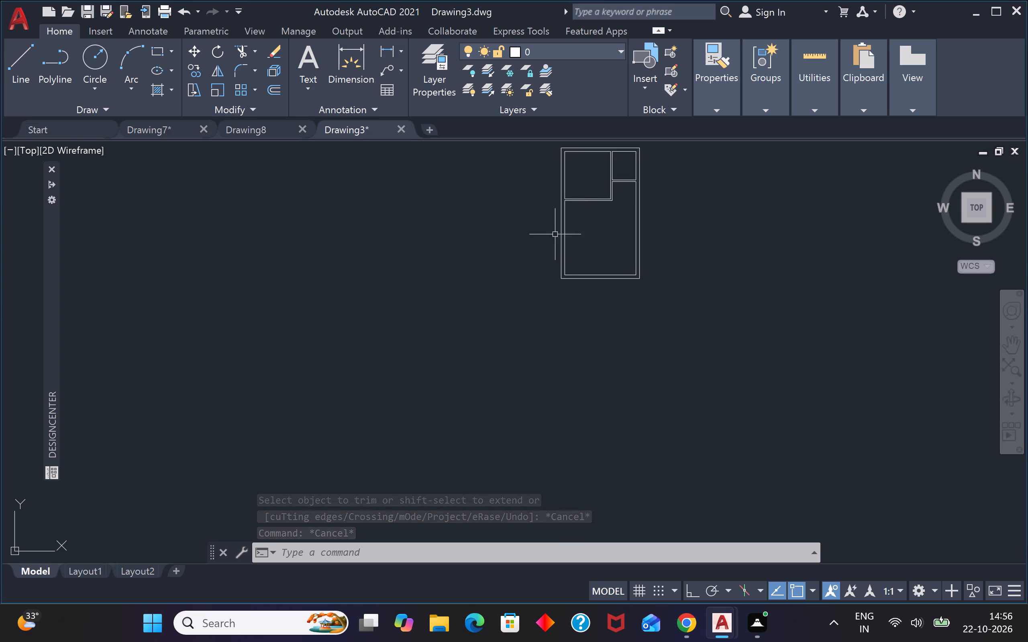
scroll(608, 236, "up", 2)
scroll(613, 246, "down", 3)
scroll(618, 237, "up", 2)
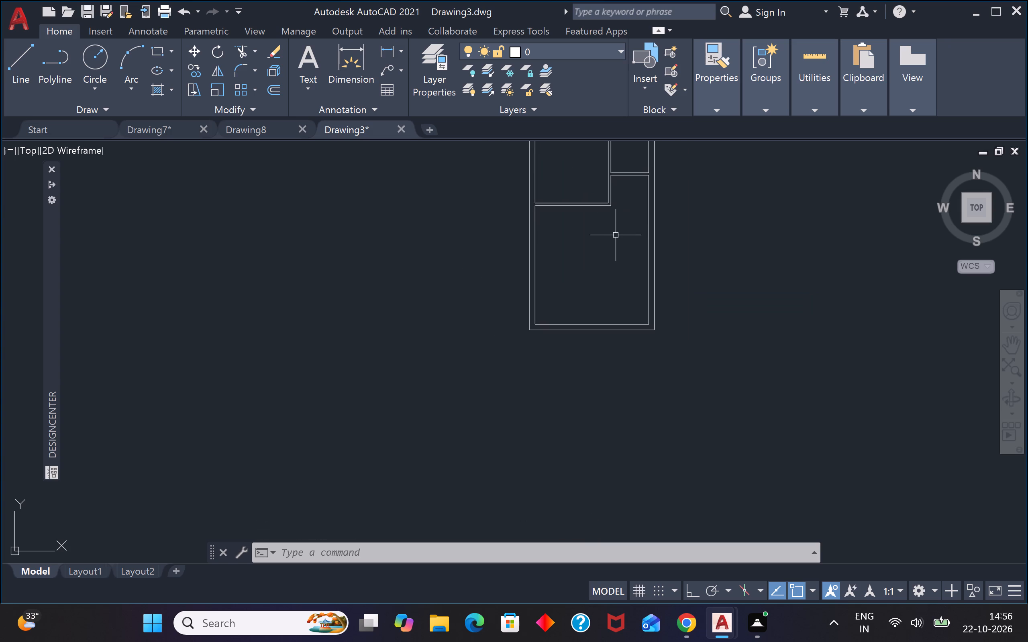
key("Escape")
key("Escape")
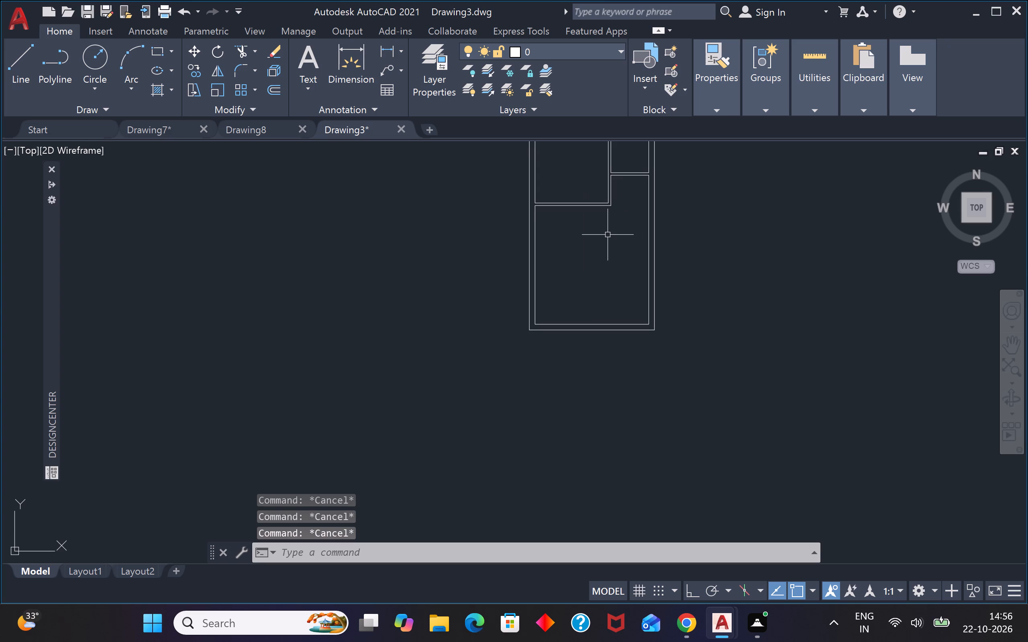
type("o")
key("space")
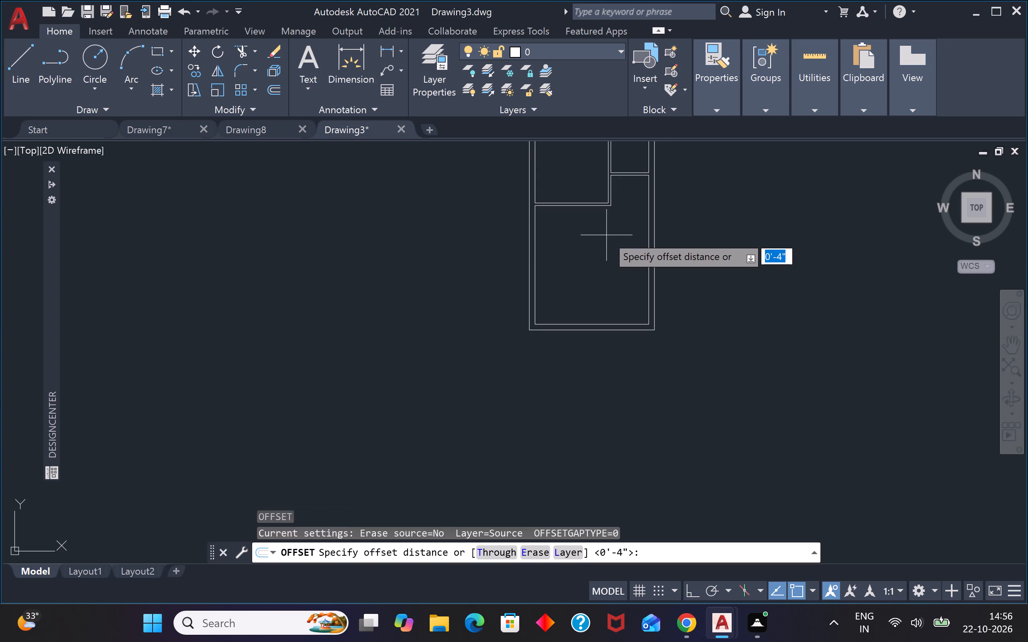
key("5")
key("apostrophe")
key("Return")
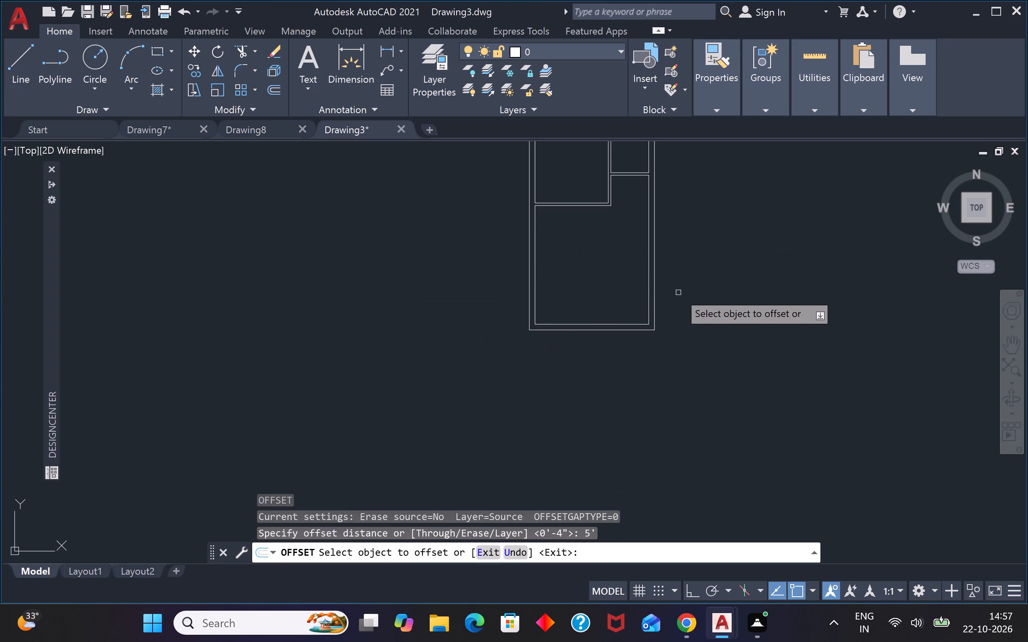
left_click_drag(648, 289, 637, 290)
left_click(560, 295)
key("Escape")
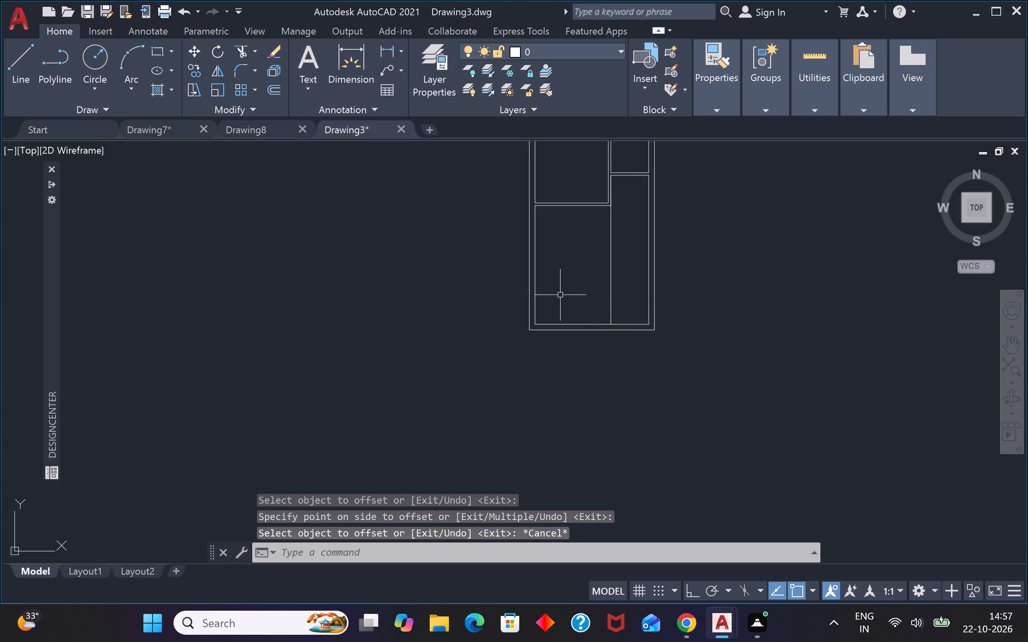
key("Escape")
Offset the lower area's new vertical line 4" to the left to form the partition thickness.
type("o")
key("space")
key("4")
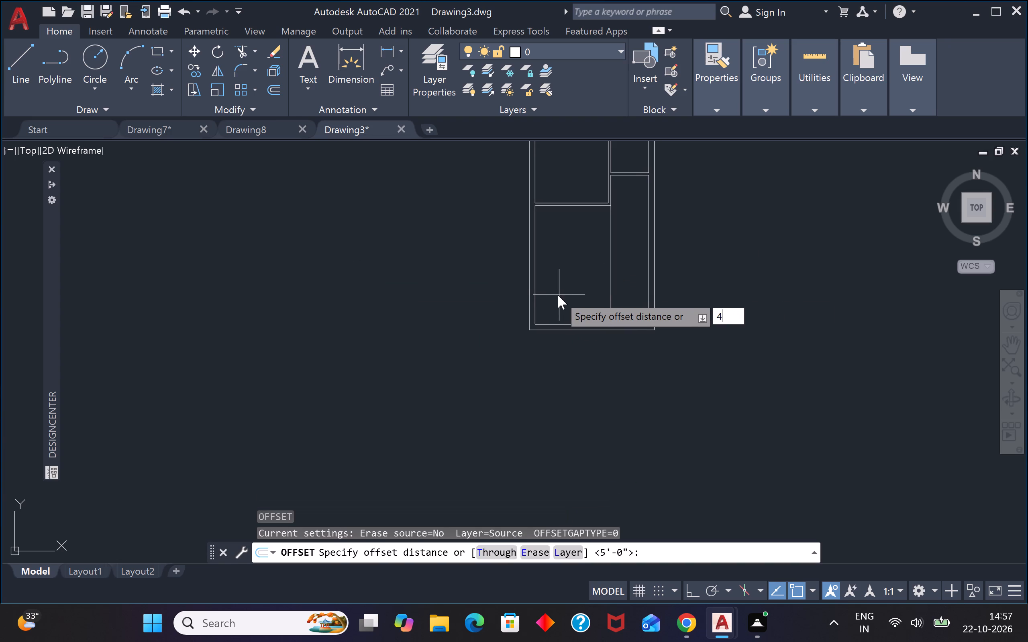
key("shift+quotedbl")
key("Return")
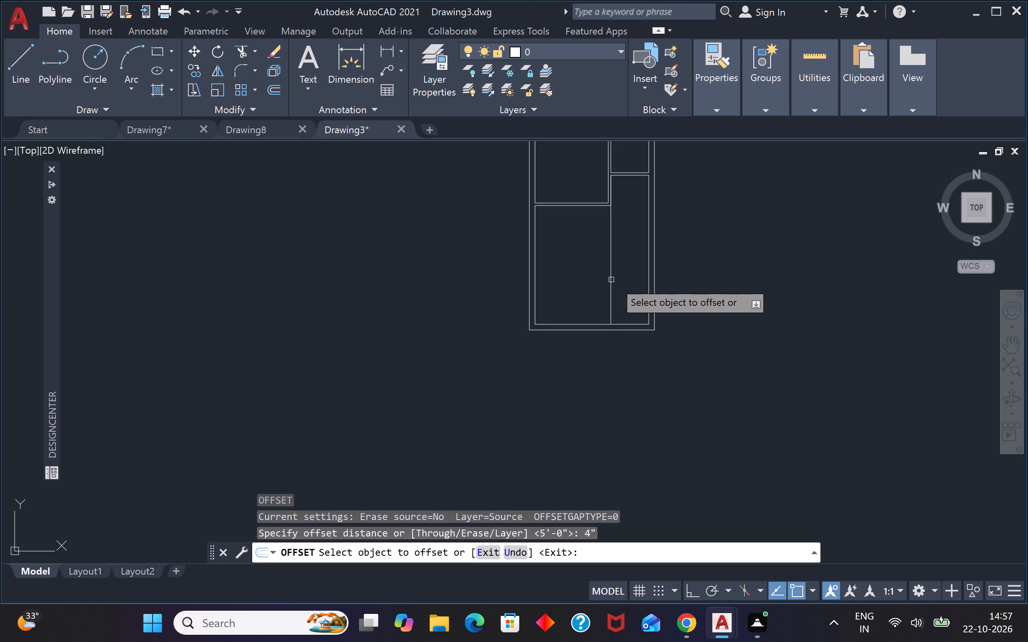
left_click_drag(611, 281, 606, 281)
left_click(592, 280)
key("Escape")
key("Escape")
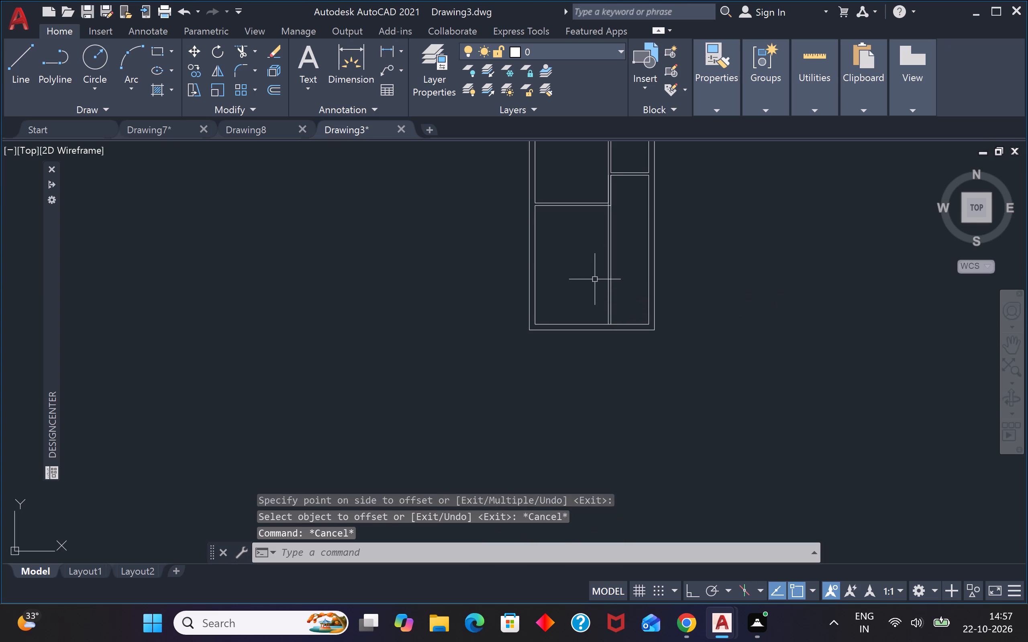
key("Escape")
key("Escape")
key("Escape")
key("Escape")
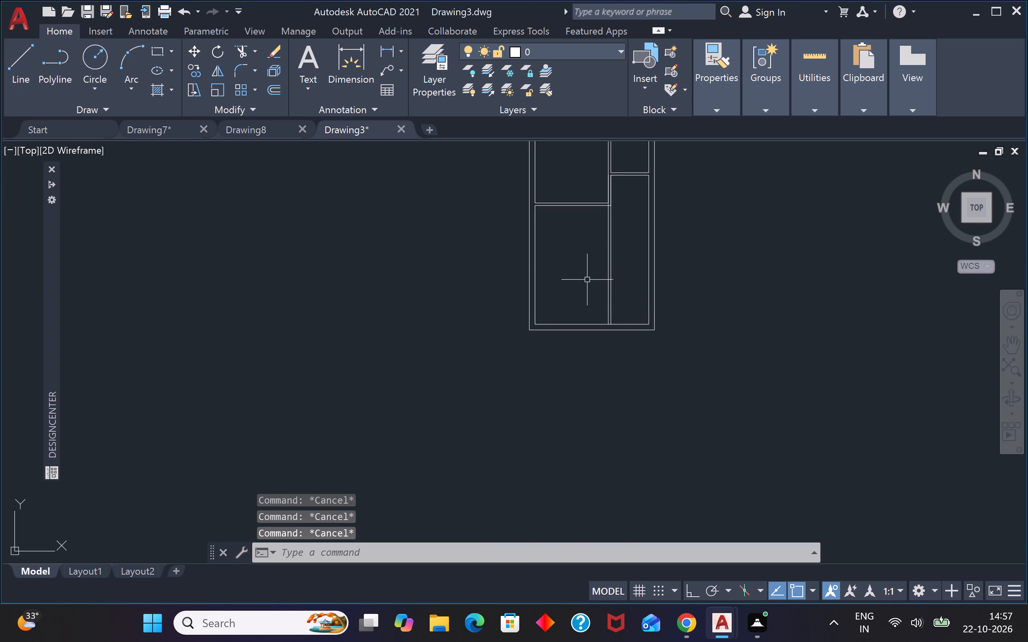
Offset the bottom outer wall's inner line 10' upward.
key("o")
key("space")
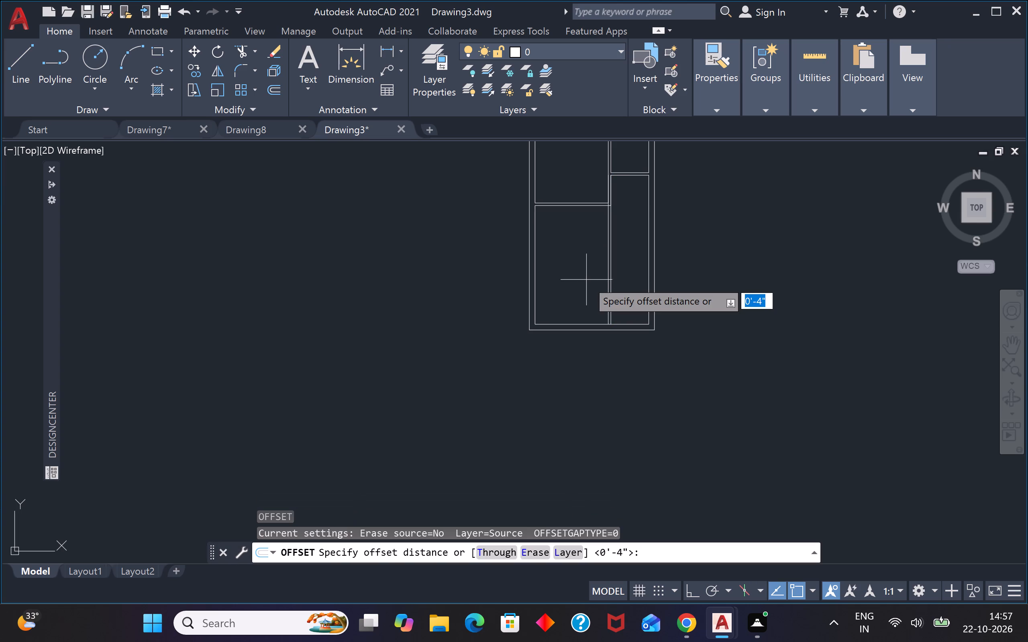
type("10'")
key("Return")
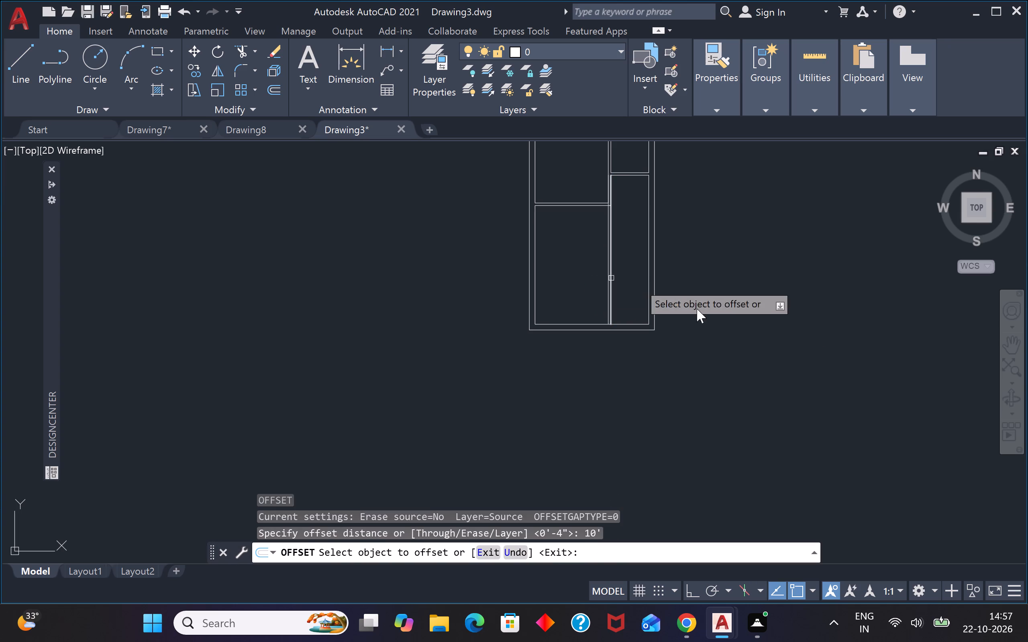
left_click(579, 322)
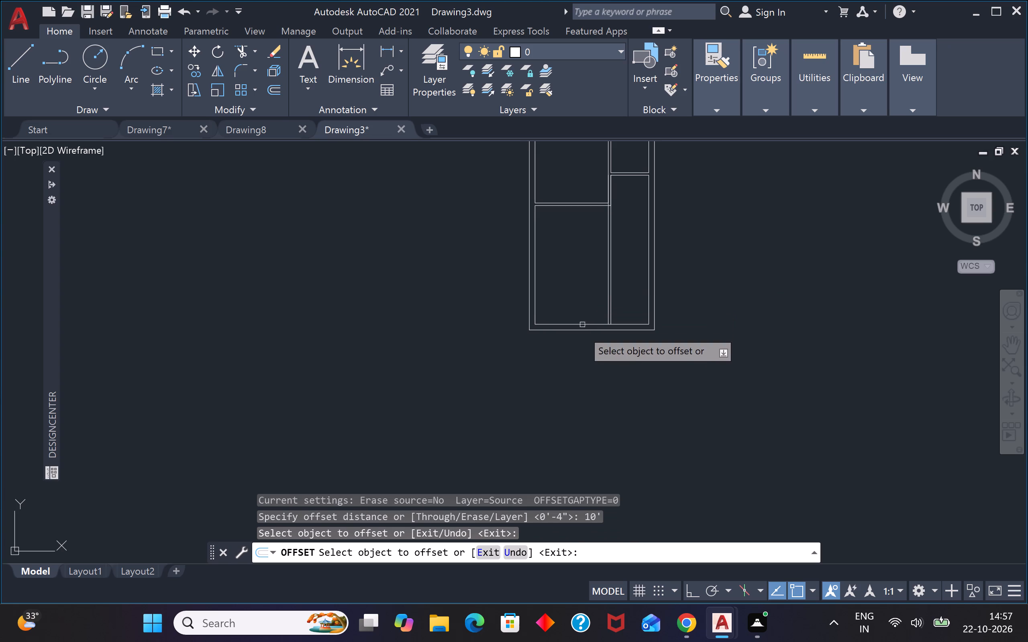
left_click(587, 323)
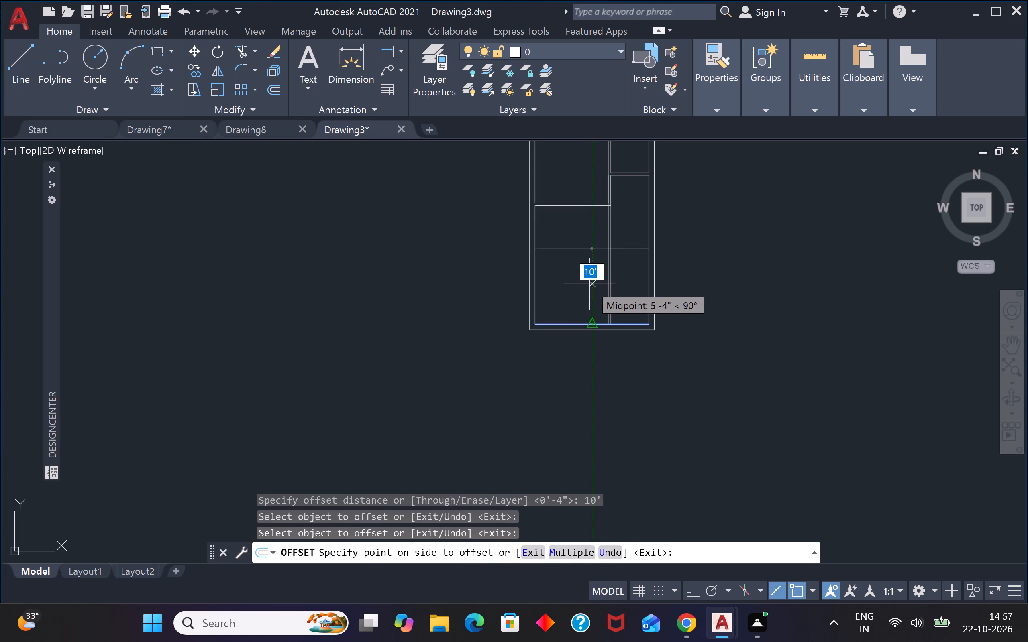
left_click(589, 284)
key("Escape")
key("Escape")
Offset the lower area's new horizontal line 4" downward to form the partition thickness.
type("o")
key("space")
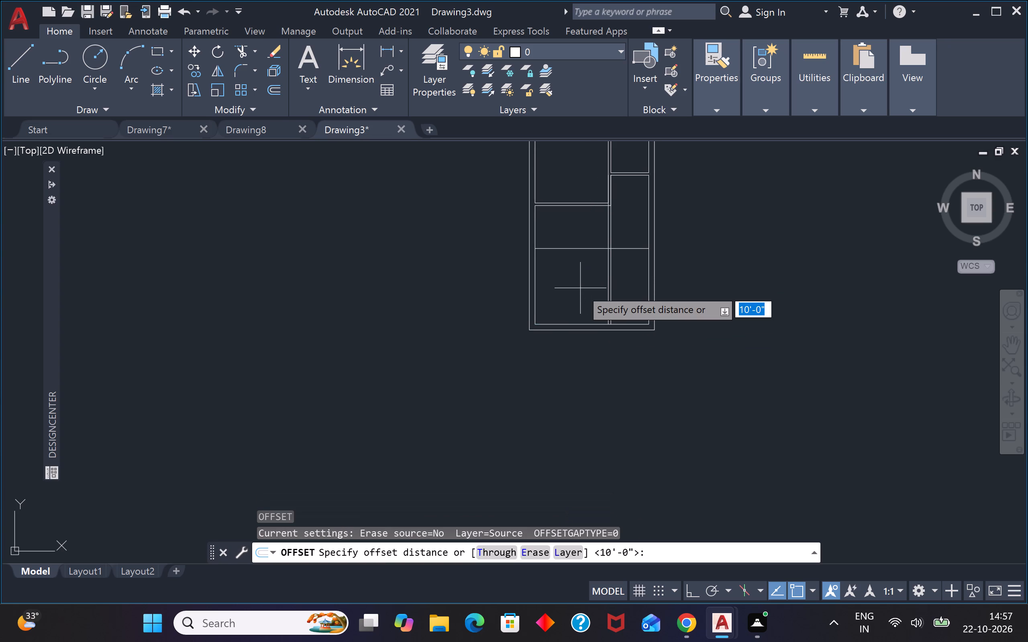
type("4\"")
key("Return")
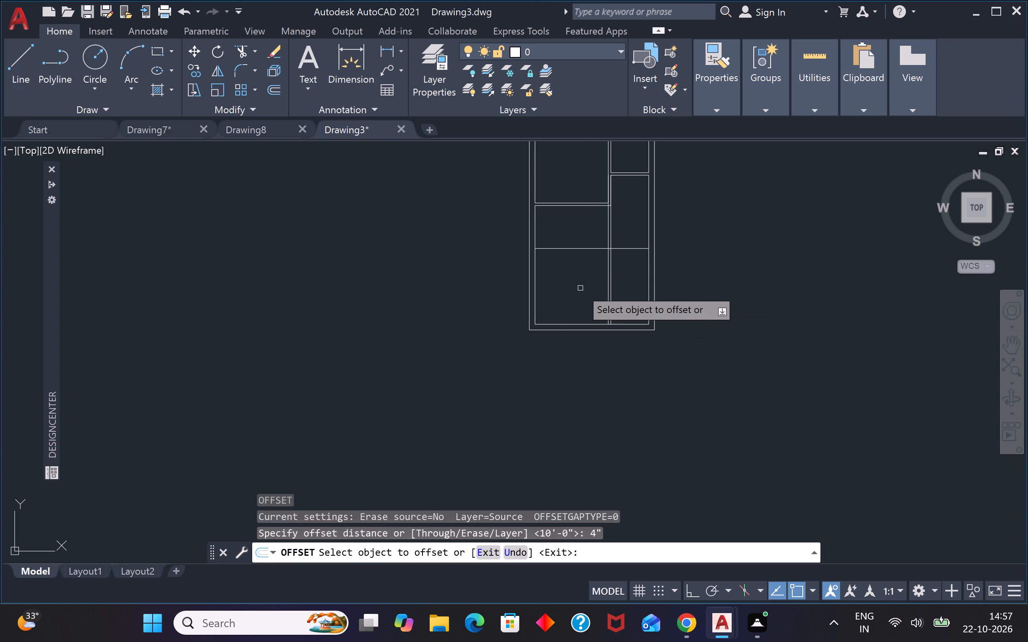
left_click(587, 248)
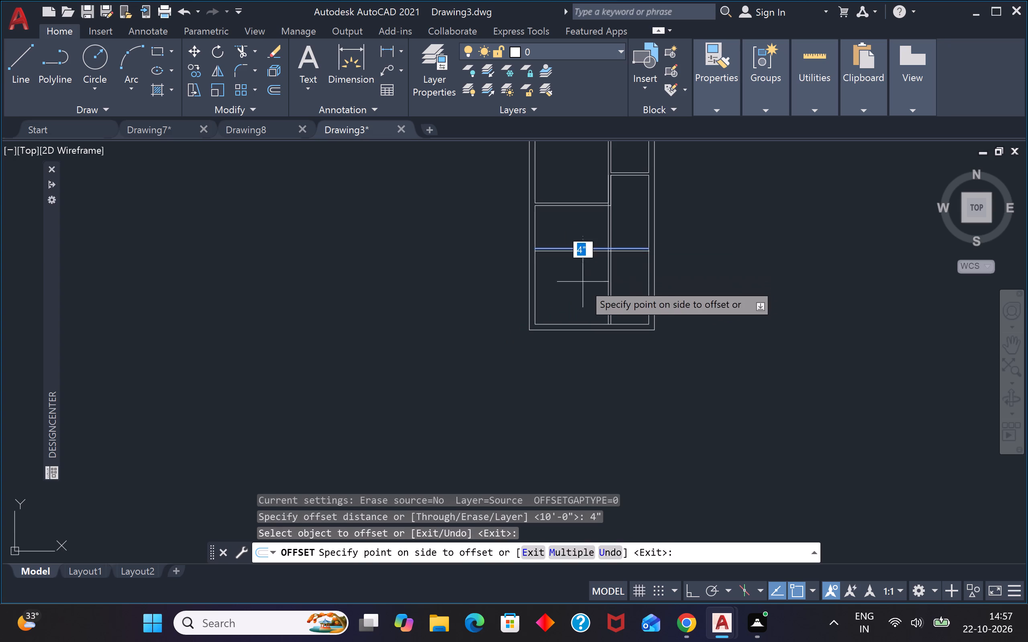
left_click(583, 283)
key("grave")
key("grave")
key("Escape")
key("Escape")
Trim the lower vertical partition lines above the new horizontal partition and the horizontal lines left of the vertical partition.
type("ytv")
key("space")
key("Escape")
type("tr")
key("space")
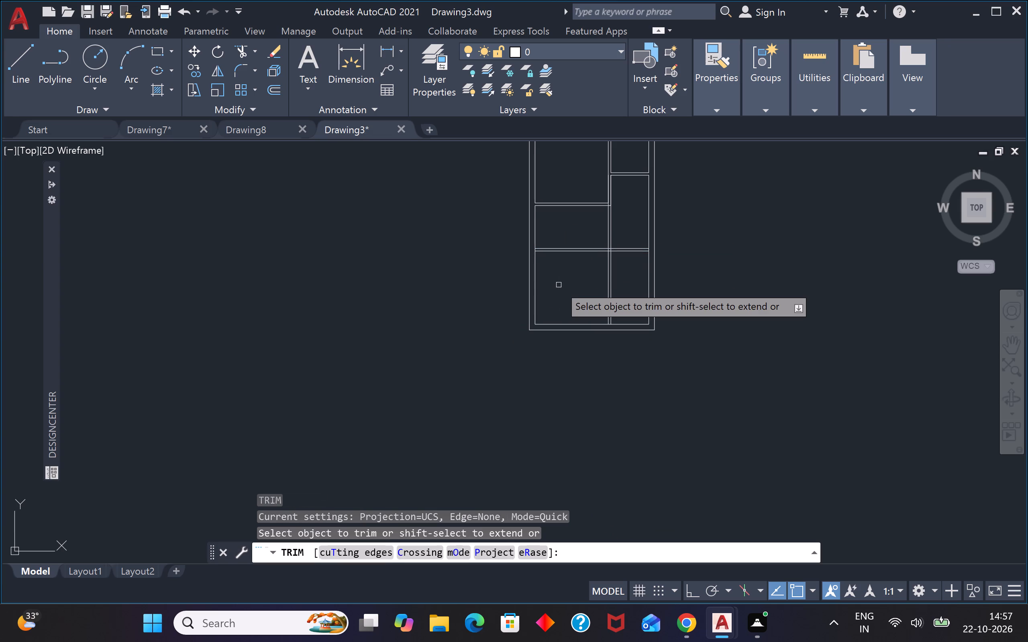
scroll(578, 246, "up", 2)
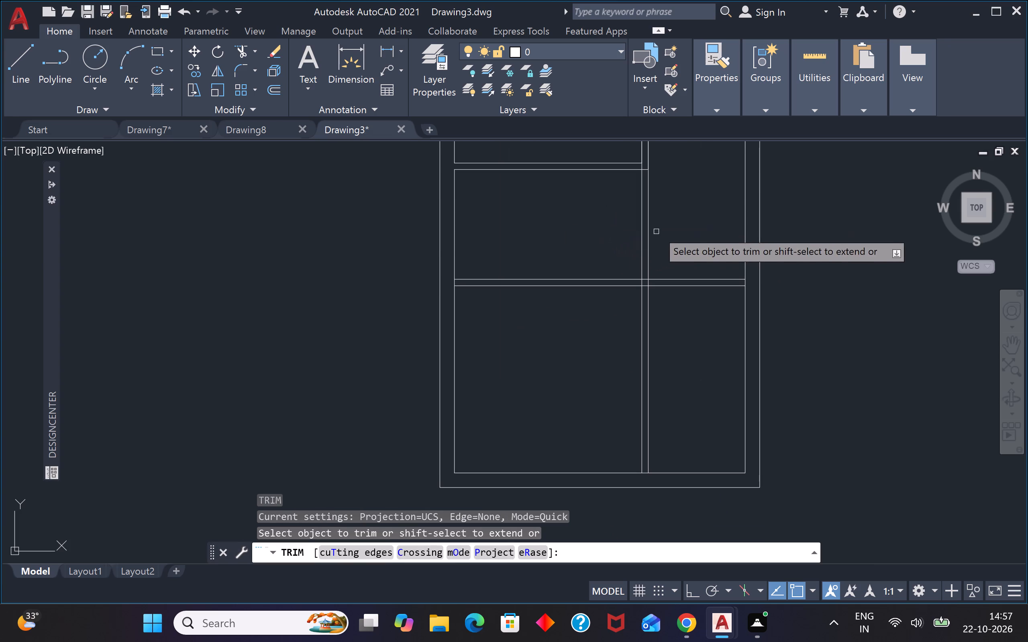
left_click_drag(657, 228, 649, 222)
left_click(608, 221)
left_click(718, 198)
left_click_drag(594, 228, 582, 246)
left_click(533, 317)
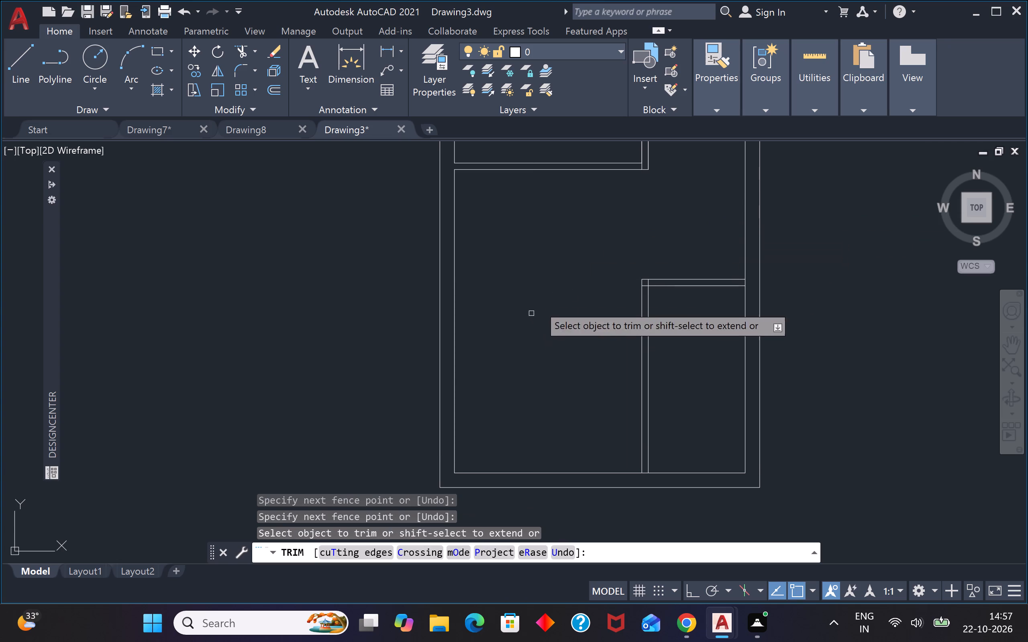
Trim the overlapping line pieces inside the lower-right room's upper-left wall corner.
scroll(567, 281, "down", 4)
scroll(569, 281, "up", 5)
scroll(679, 295, "up", 4)
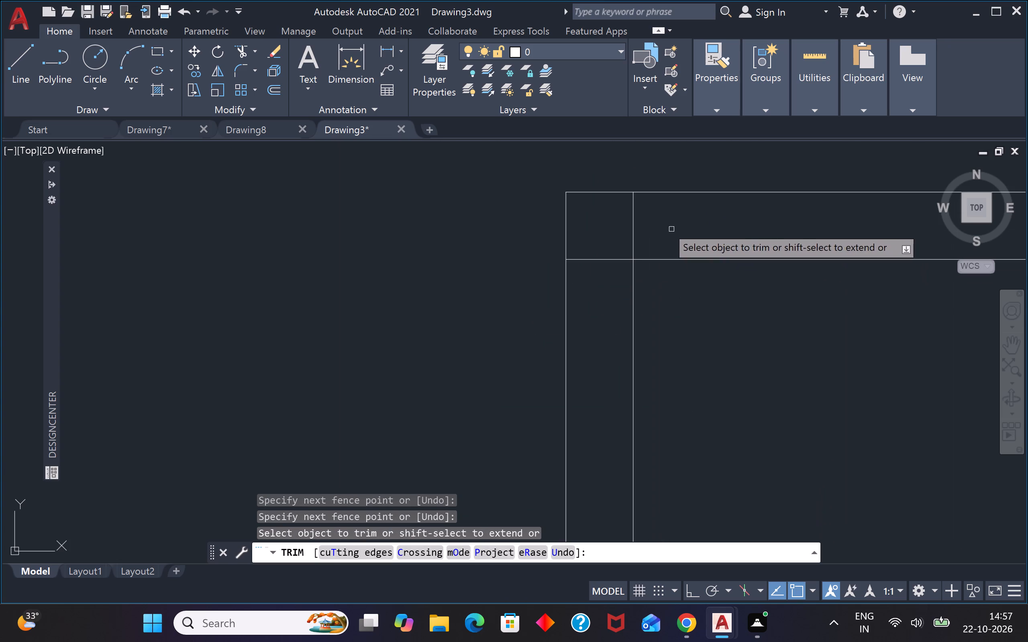
left_click_drag(663, 224, 659, 224)
left_click(597, 222)
left_click(599, 222)
left_click(581, 284)
Trim the right and bottom outer walls' inner lines where the lower-right room's partitions meet them.
scroll(584, 284, "down", 5)
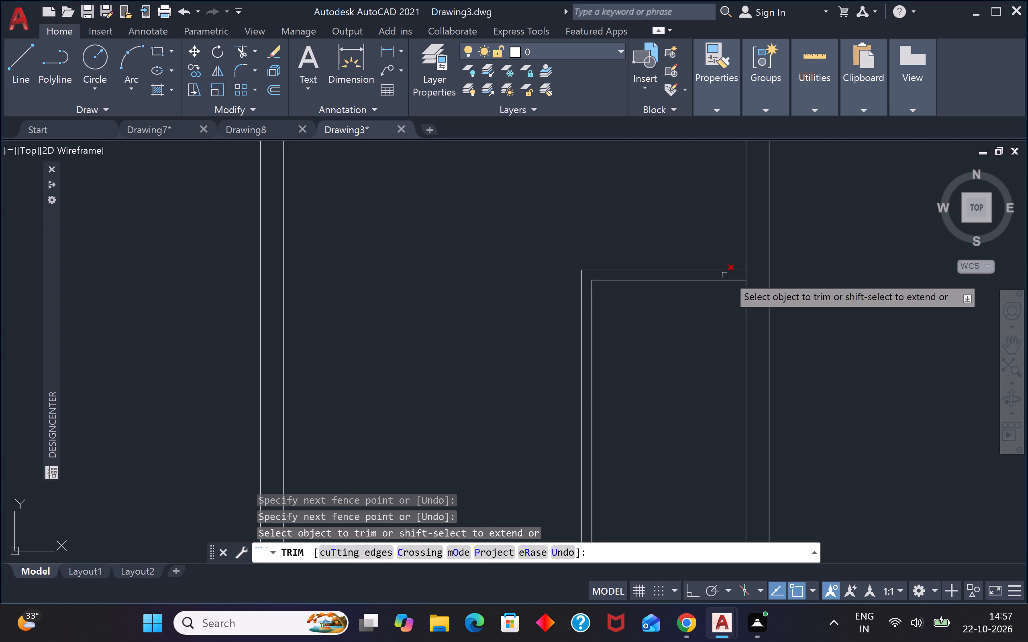
scroll(740, 278, "up", 5)
left_click_drag(765, 264, 740, 255)
left_click_drag(626, 240, 633, 233)
left_click(792, 211)
scroll(791, 211, "down", 6)
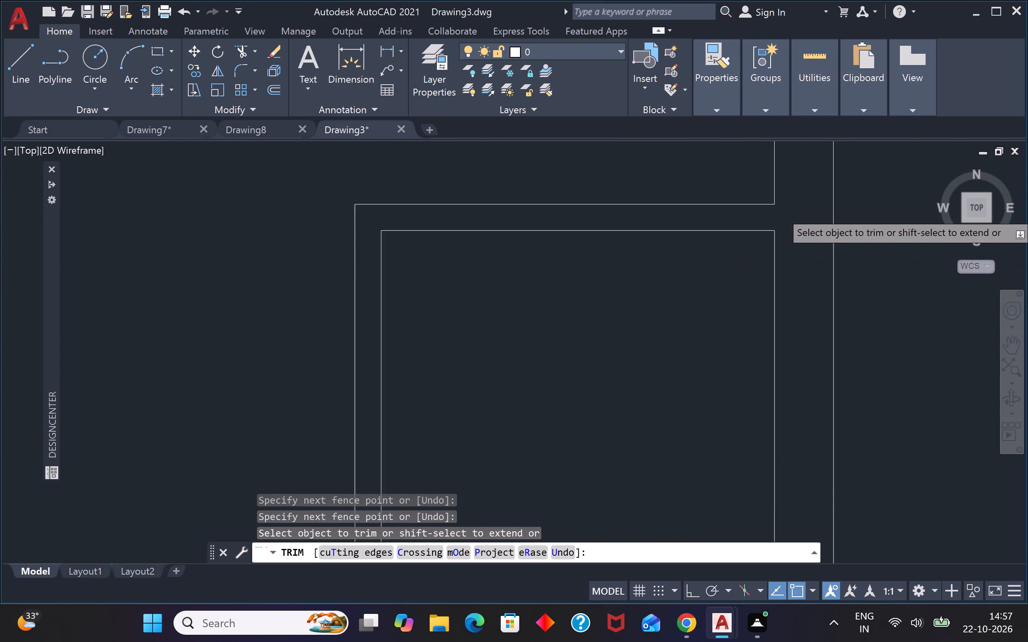
scroll(639, 488, "down", 3)
scroll(636, 505, "up", 5)
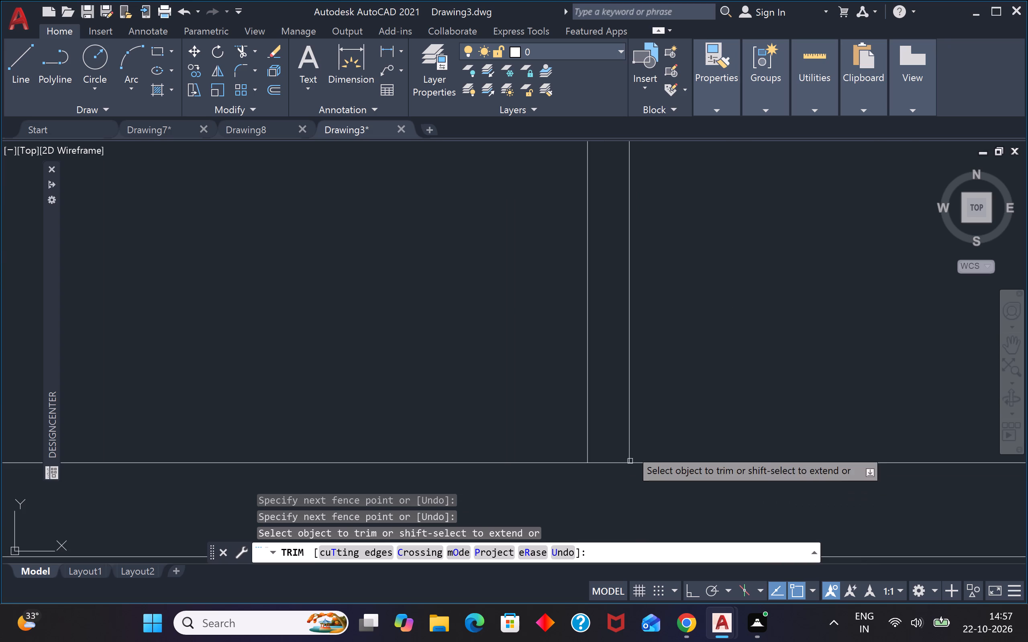
left_click(602, 445)
left_click(595, 494)
scroll(596, 493, "down", 9)
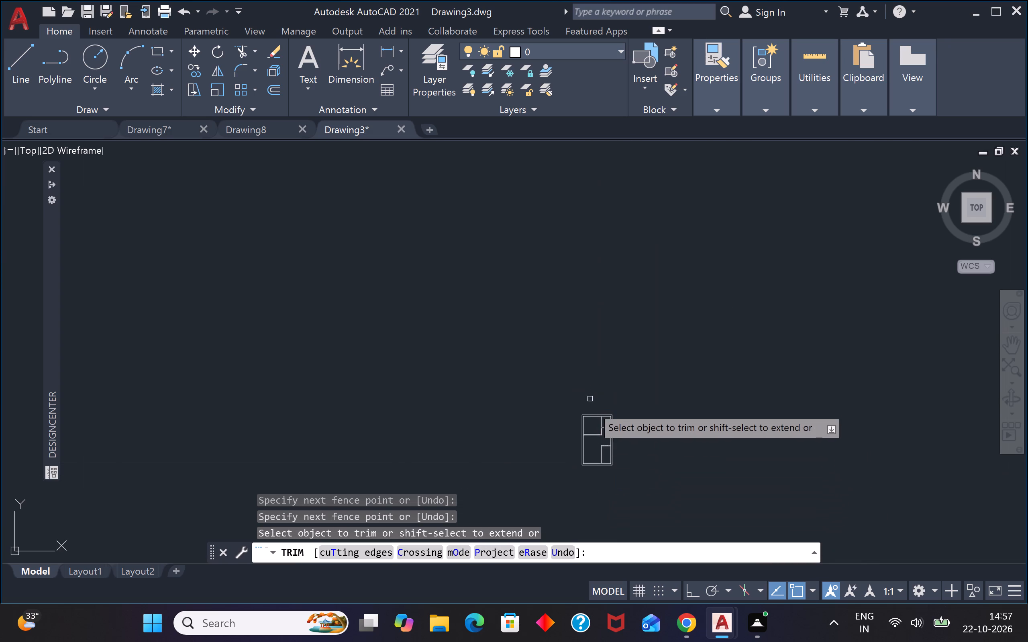
scroll(596, 424, "up", 3)
key("Escape")
key("Escape")
Offset the right outer wall's inner line between the two right-hand rooms 2' to the left.
scroll(650, 477, "up", 3)
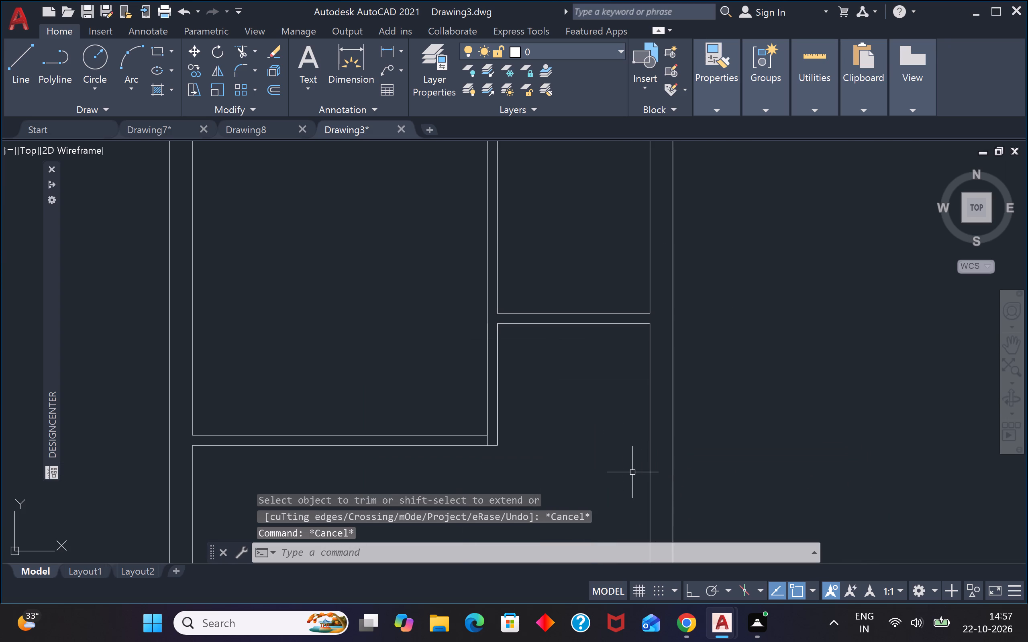
type("o")
key("space")
type("2'")
key("Return")
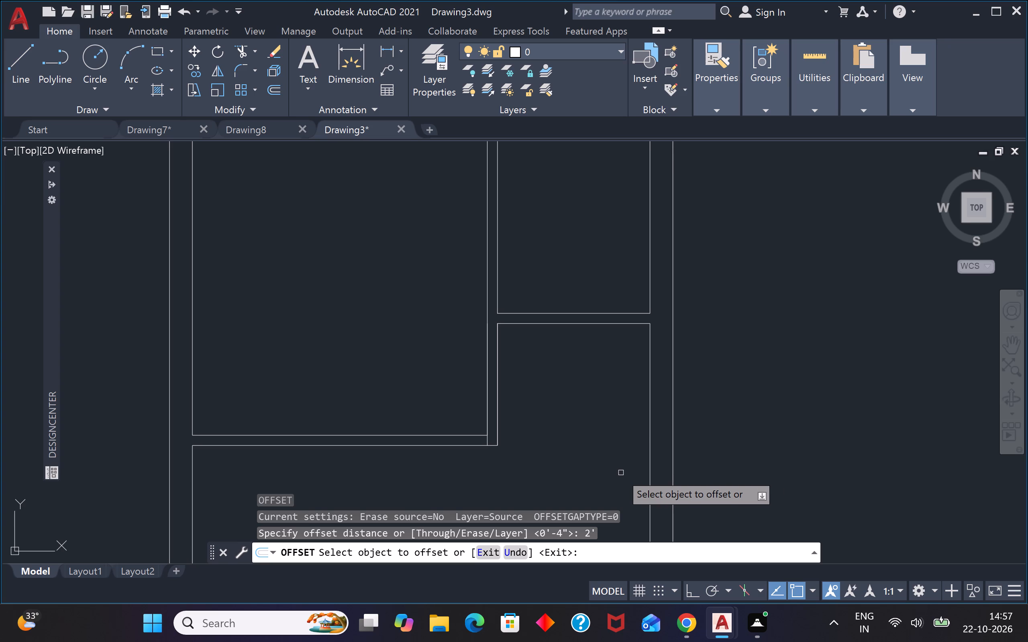
left_click(650, 449)
left_click(610, 448)
Offset the top line of the lower-right room's horizontal partition 2' upward.
scroll(620, 411, "down", 6)
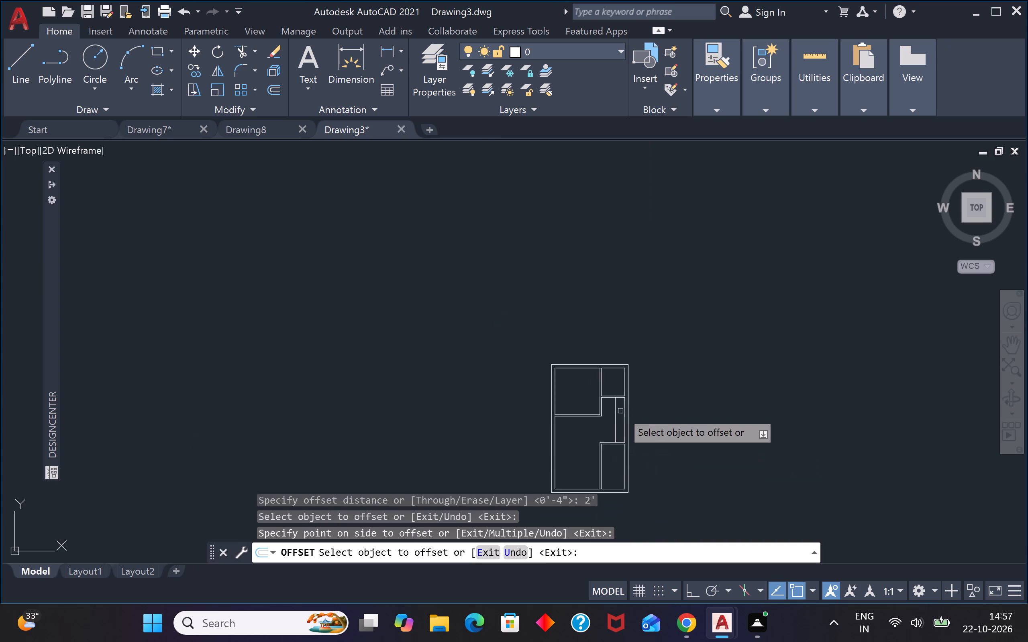
scroll(629, 419, "up", 4)
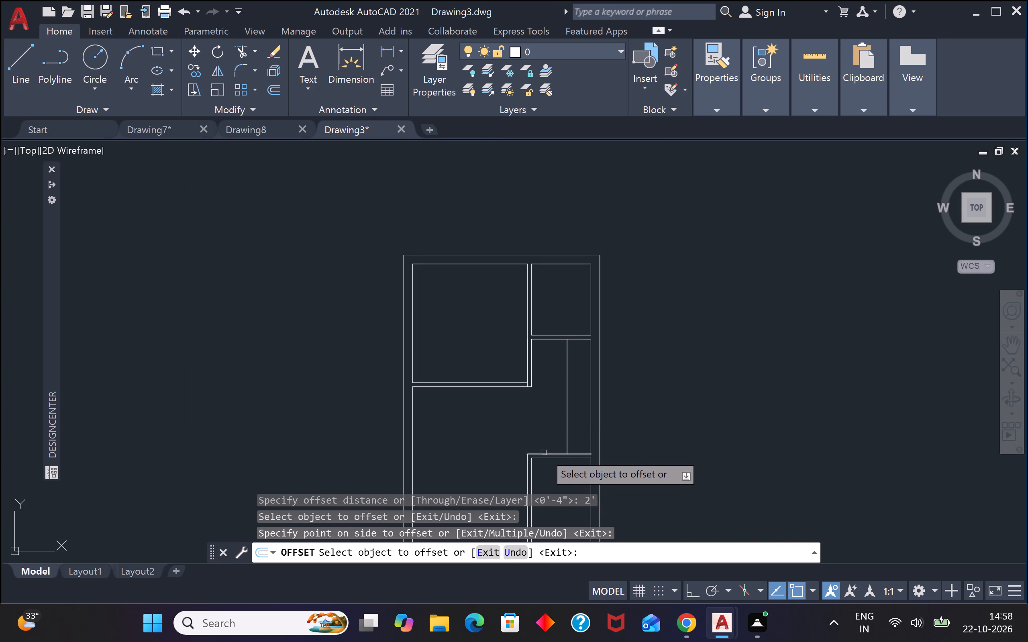
left_click(545, 453)
left_click(553, 429)
key("Escape")
key("Escape")
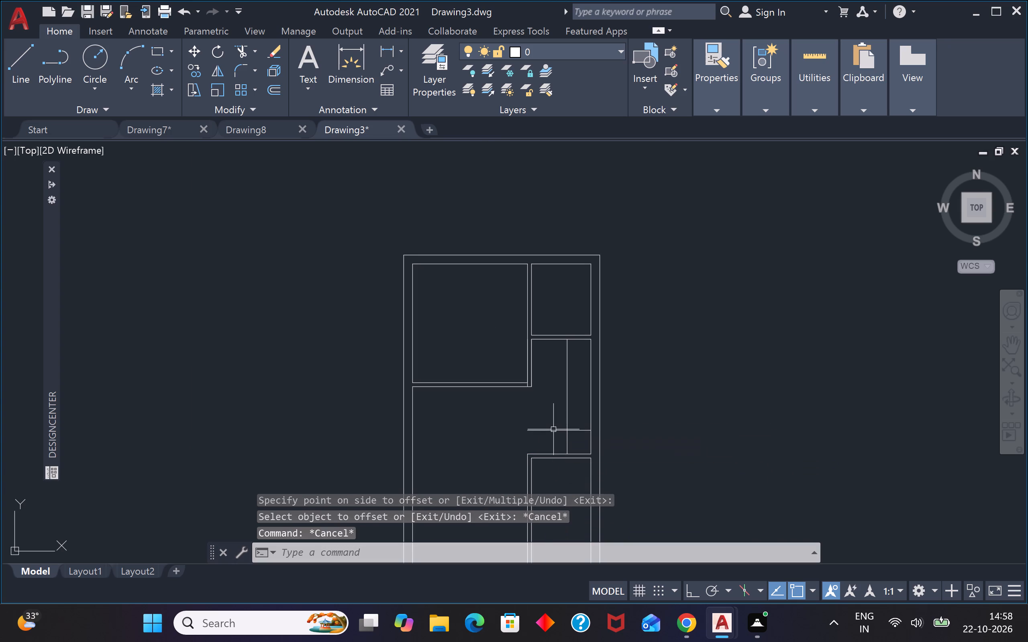
Draw a vertical line from the left end of the horizontal 2' offset line down to the lower-right room's upper-left outer wall corner.
type("l")
key("space")
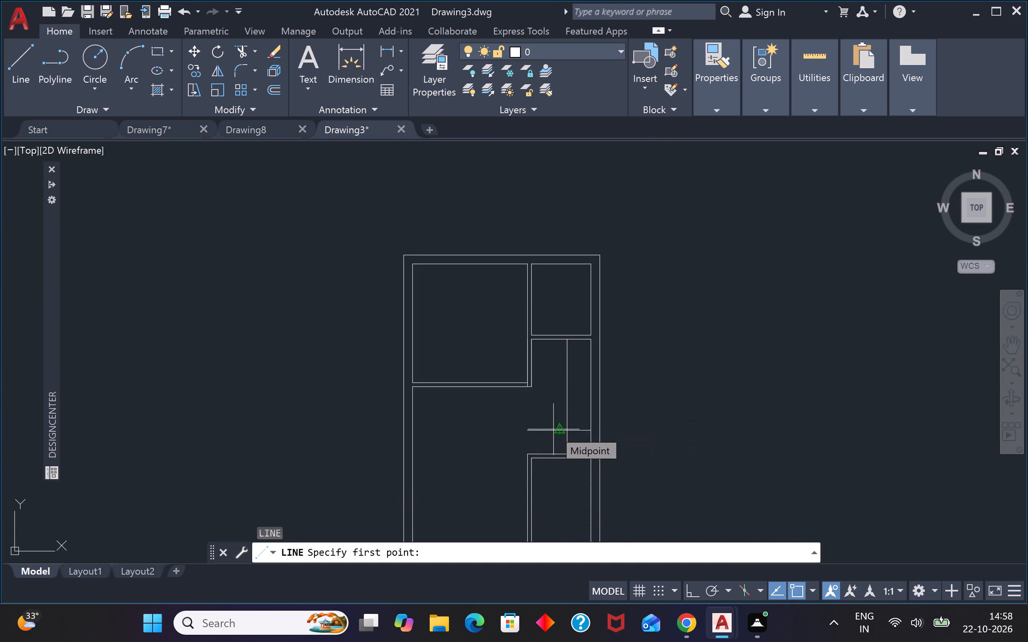
scroll(546, 431, "up", 3)
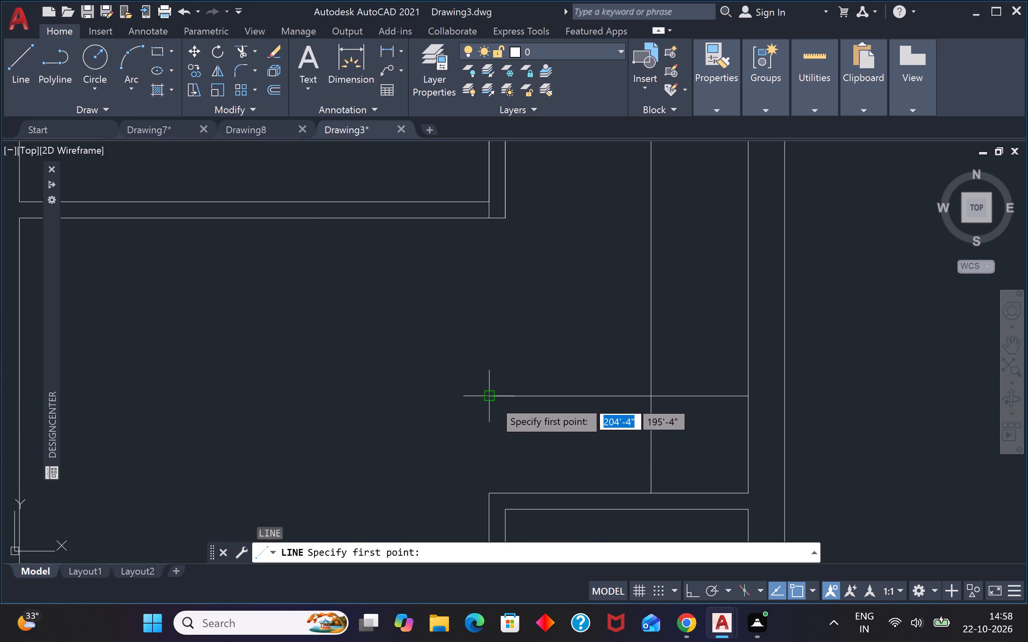
left_click(493, 400)
left_click(490, 494)
key("Escape")
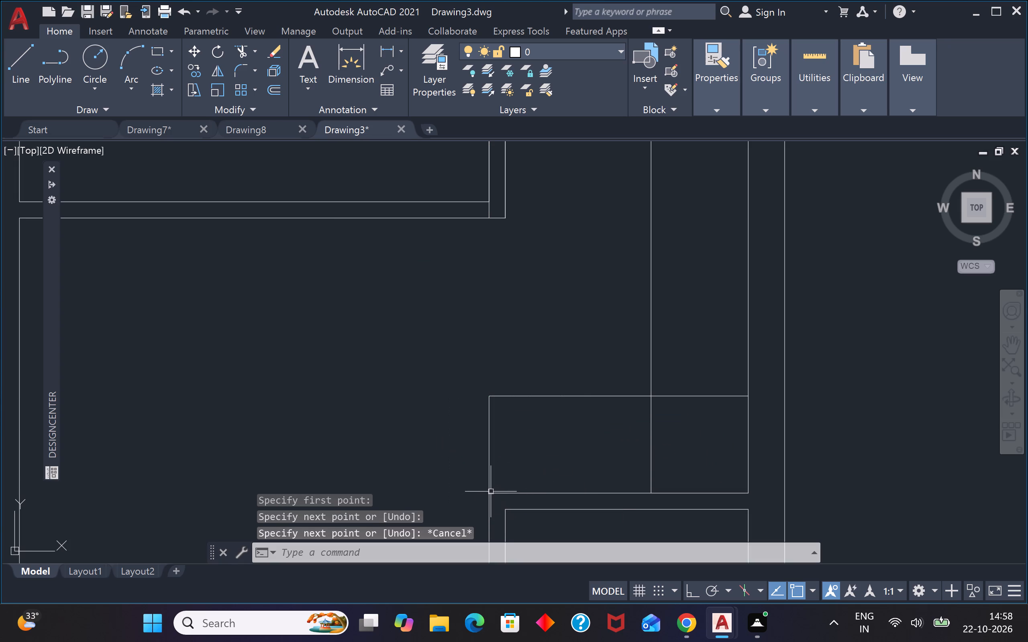
Trim the two crossing 2' offset lines past their intersection, leaving an L-shaped edge between the right-hand rooms.
scroll(555, 437, "down", 4)
scroll(575, 384, "up", 3)
key("Escape")
key("t")
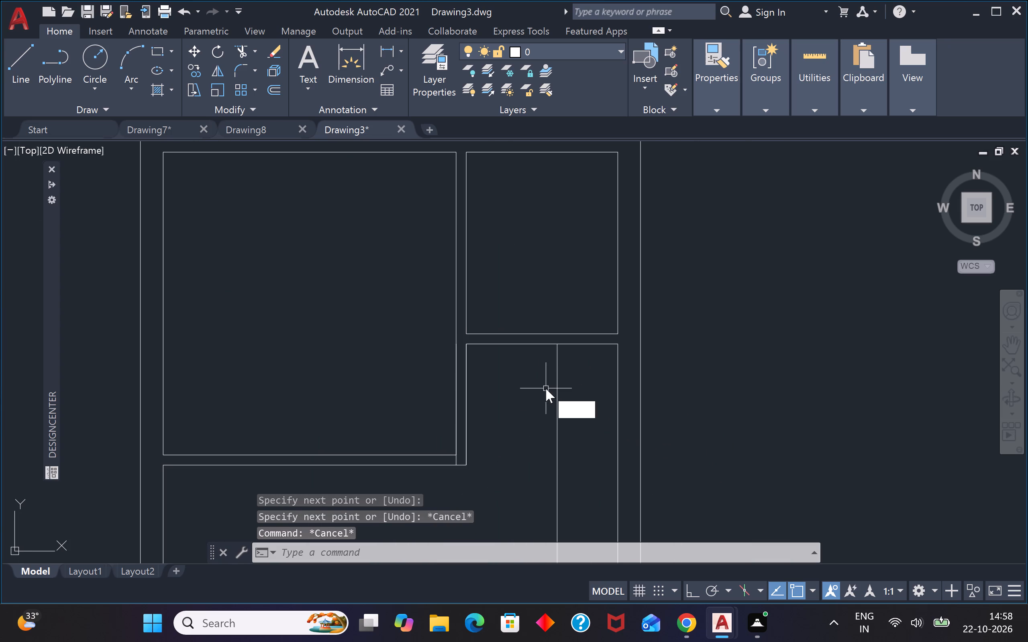
type("r")
key("space")
scroll(541, 402, "down", 5)
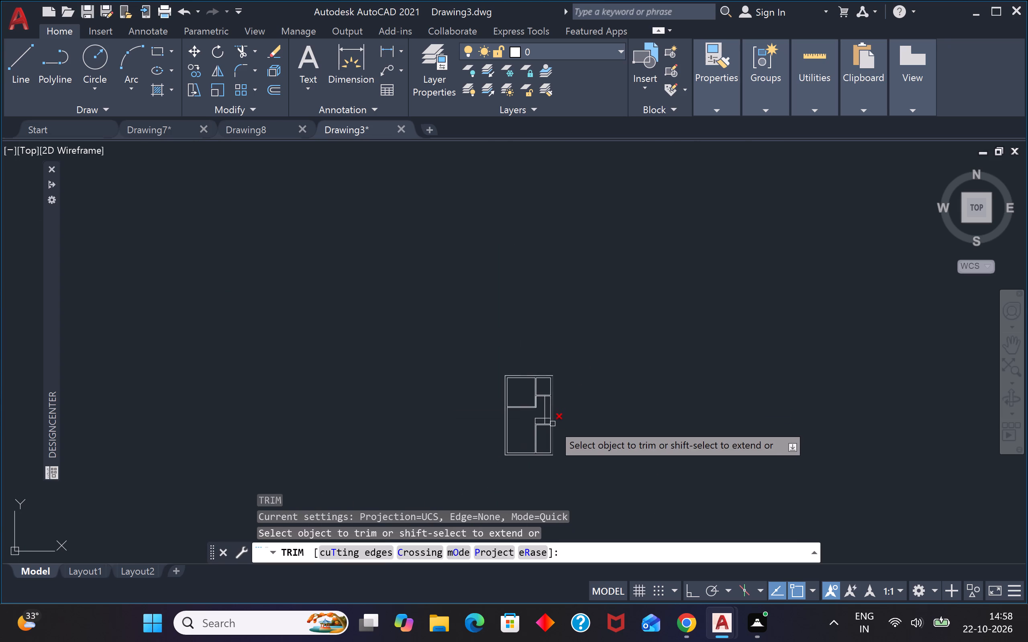
scroll(553, 424, "up", 5)
left_click(504, 360)
left_click(483, 398)
left_click_drag(487, 398, 476, 400)
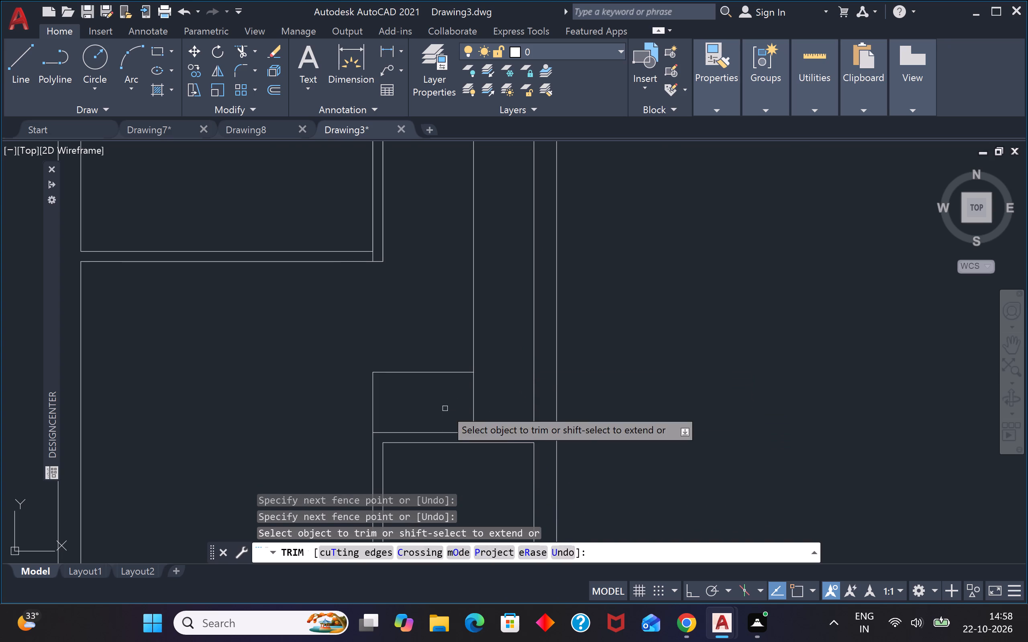
left_click(445, 408)
left_click(508, 380)
scroll(504, 380, "down", 5)
scroll(487, 399, "up", 2)
key("Escape")
key("Escape")
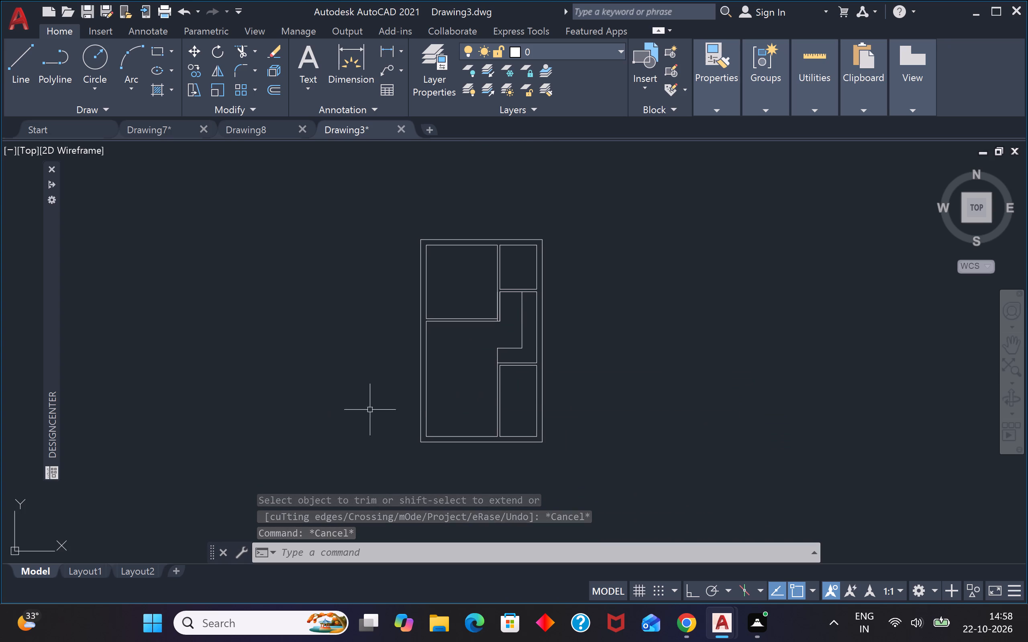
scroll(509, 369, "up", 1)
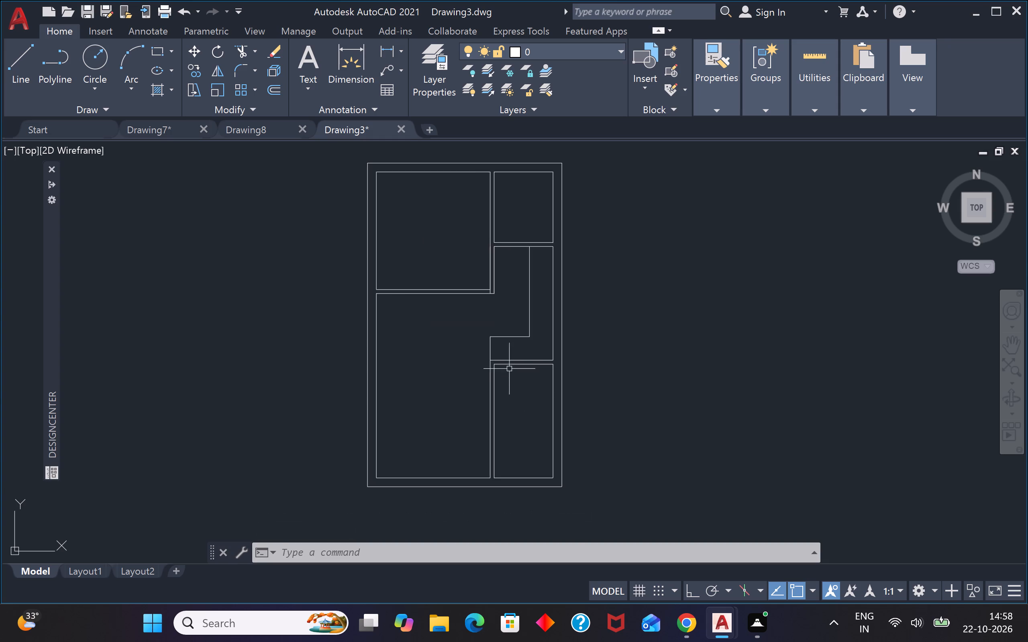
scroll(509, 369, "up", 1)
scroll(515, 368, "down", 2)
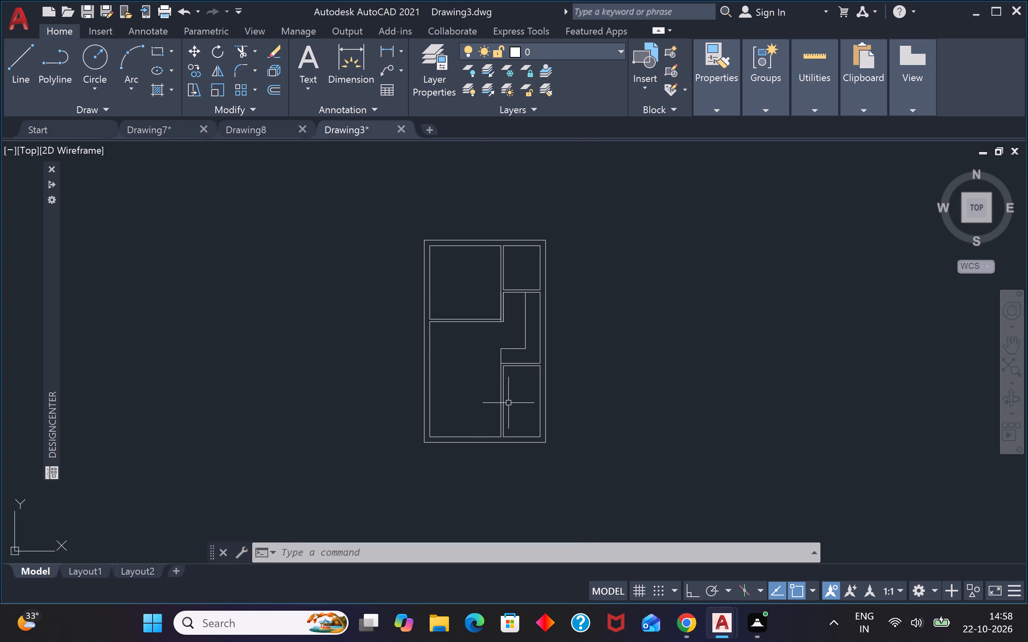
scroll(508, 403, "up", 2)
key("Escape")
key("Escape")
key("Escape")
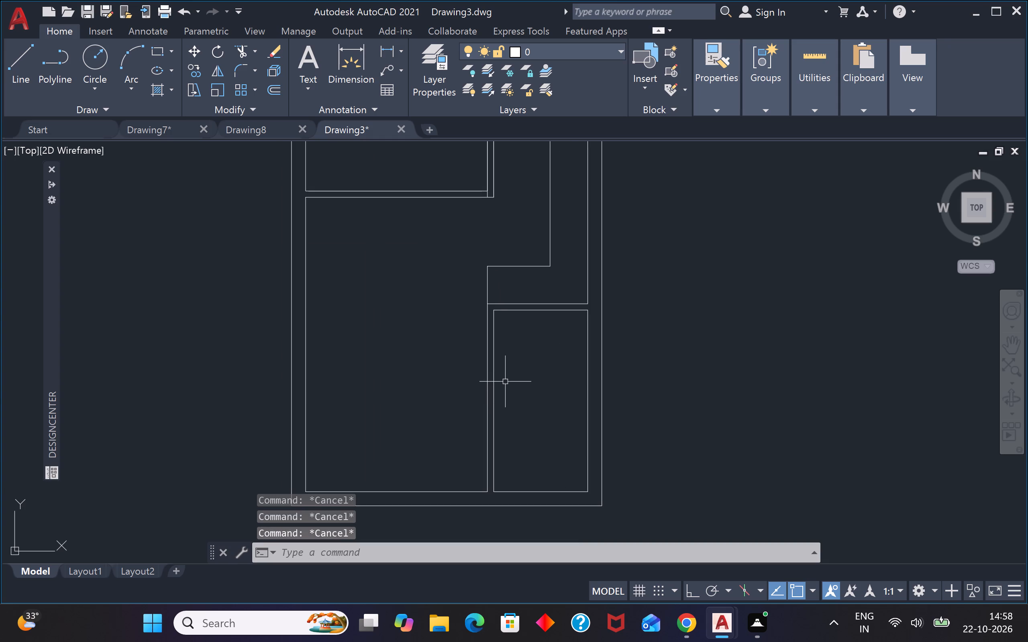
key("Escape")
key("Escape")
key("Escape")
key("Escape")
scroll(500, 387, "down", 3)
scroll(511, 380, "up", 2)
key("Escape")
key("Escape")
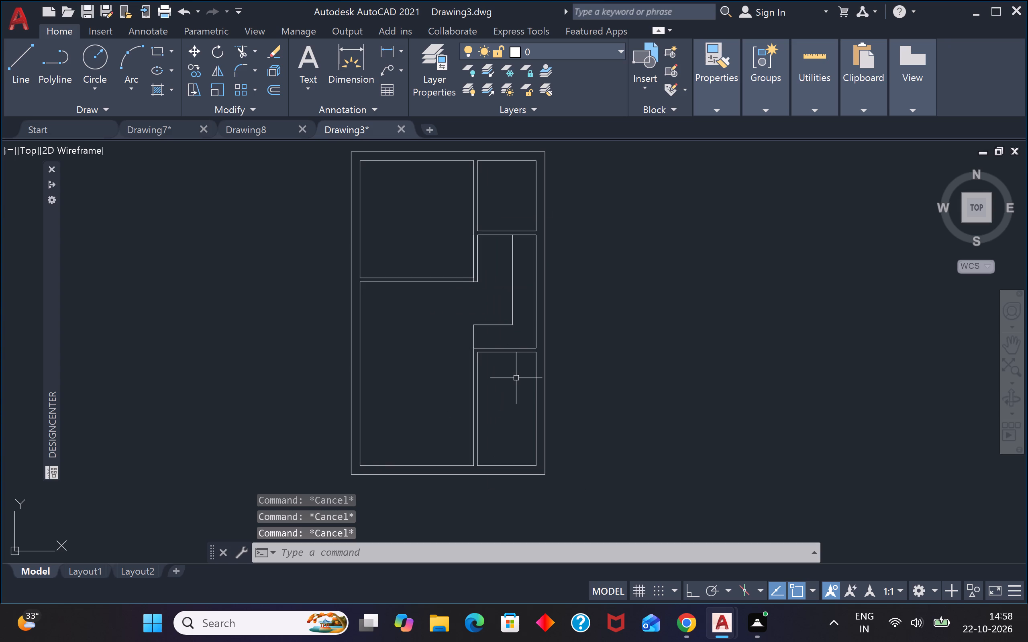
Offset the lower-right room's inner top line downward repeatedly at 10" spacing to make nine parallel stair lines.
type("o")
key("space")
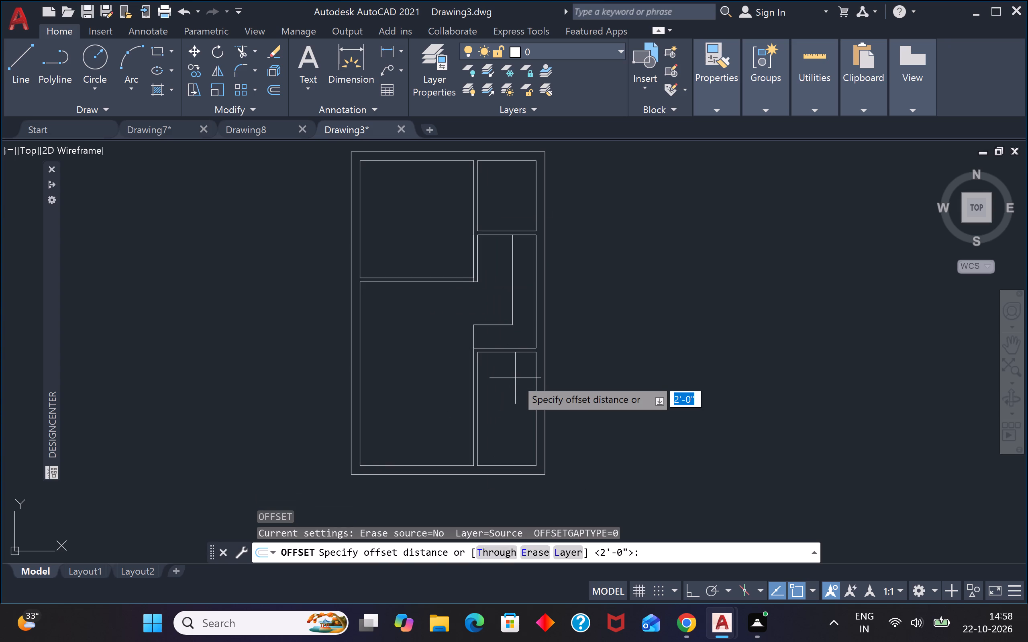
type("10")
key("shift+quotedbl")
key("Return")
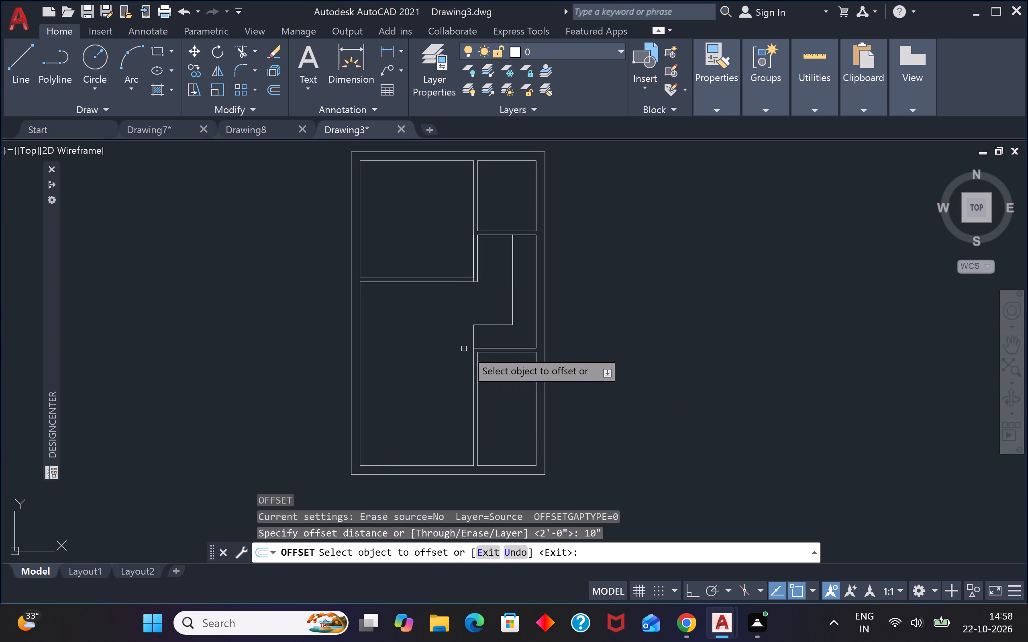
left_click(491, 353)
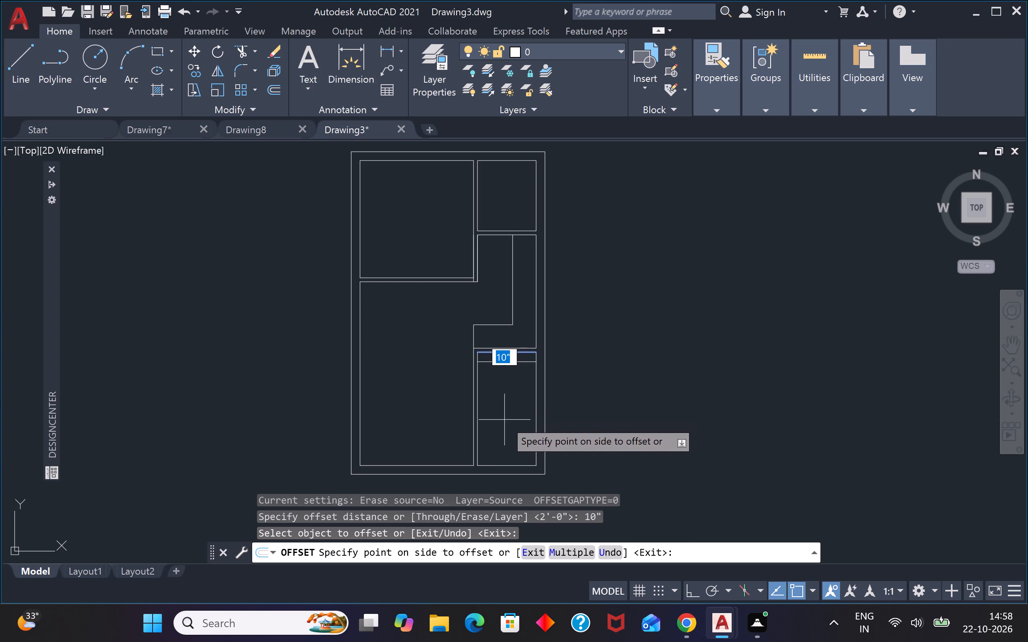
type("m")
key("space")
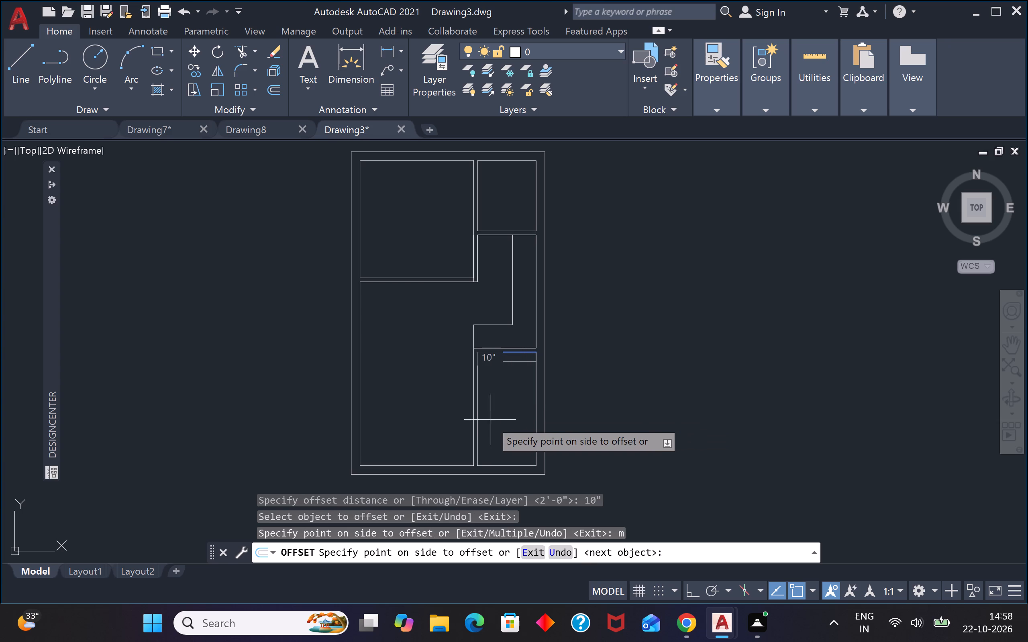
scroll(496, 430, "down", 3)
scroll(497, 457, "up", 3)
left_click(497, 457)
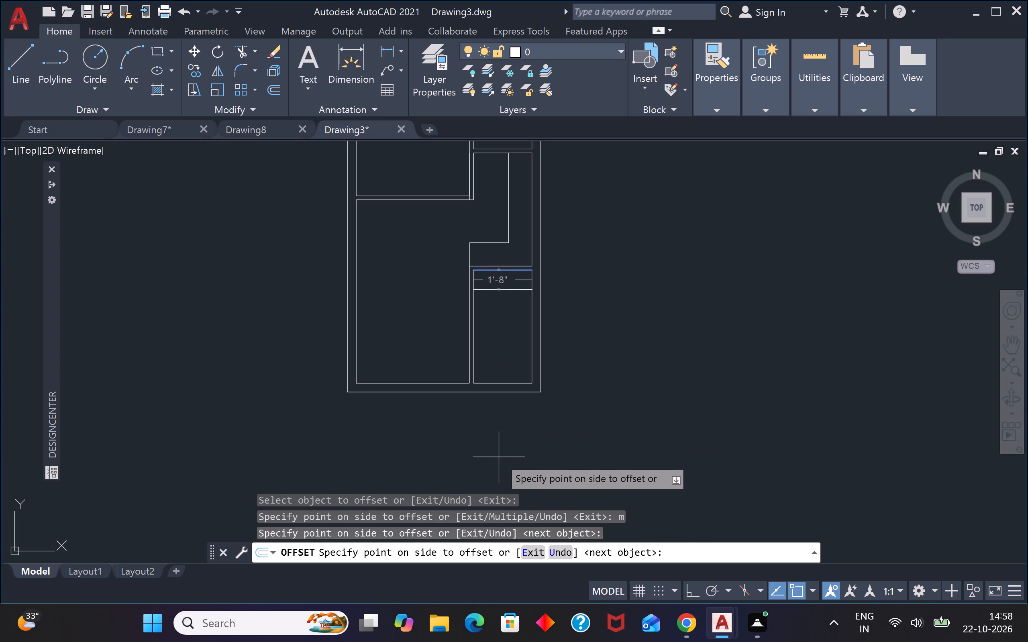
left_click(499, 457)
left_click(499, 457)
left_click(499, 457)
left_click(499, 457)
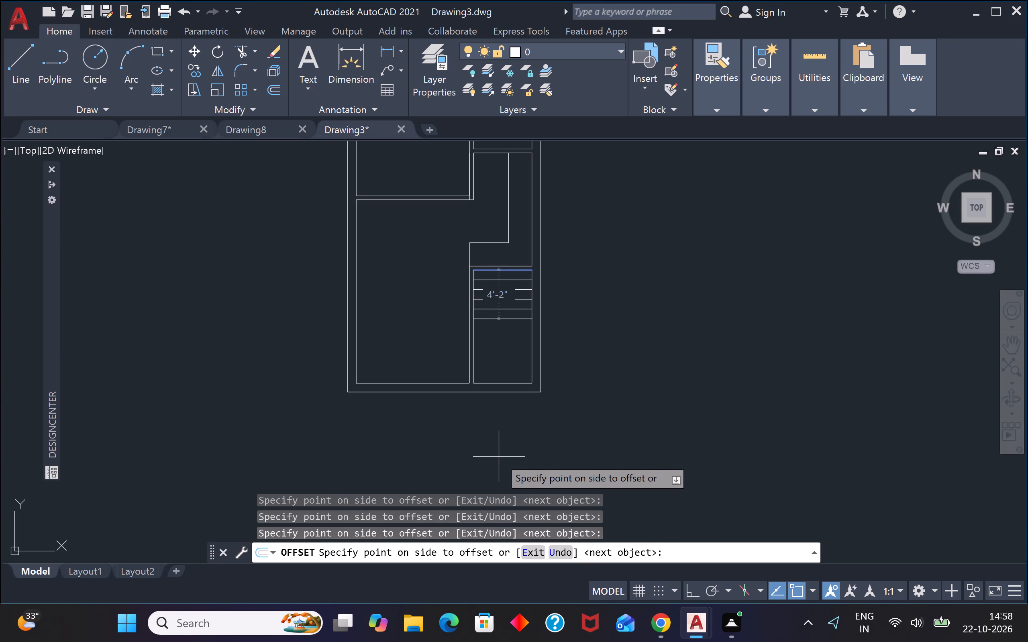
left_click(499, 457)
left_click(498, 449)
left_click(498, 449)
left_click(499, 448)
left_click(499, 448)
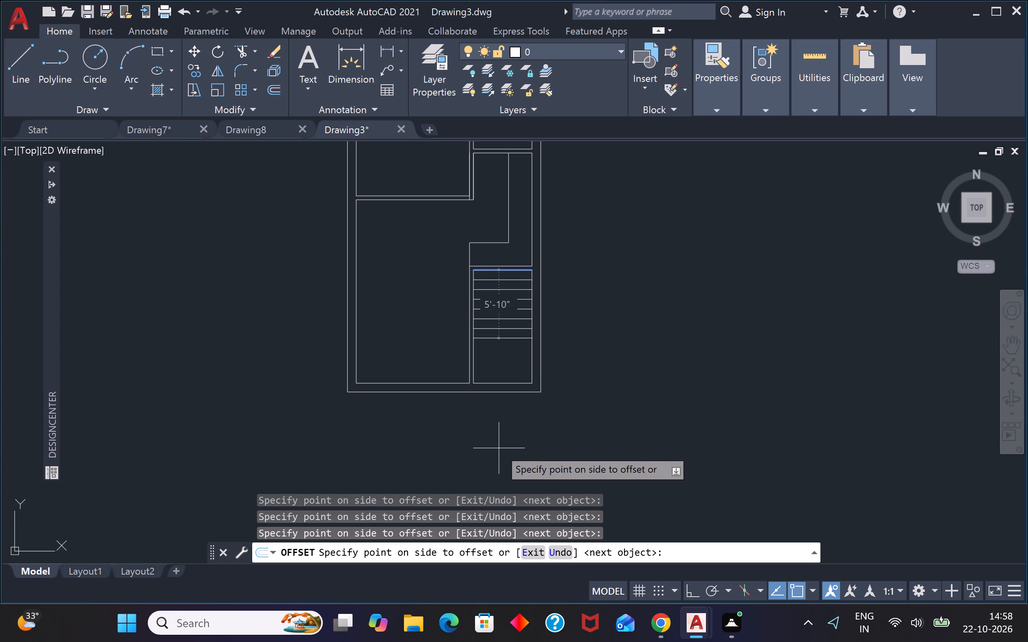
left_click(499, 449)
left_click(499, 449)
left_click(498, 449)
left_click(504, 449)
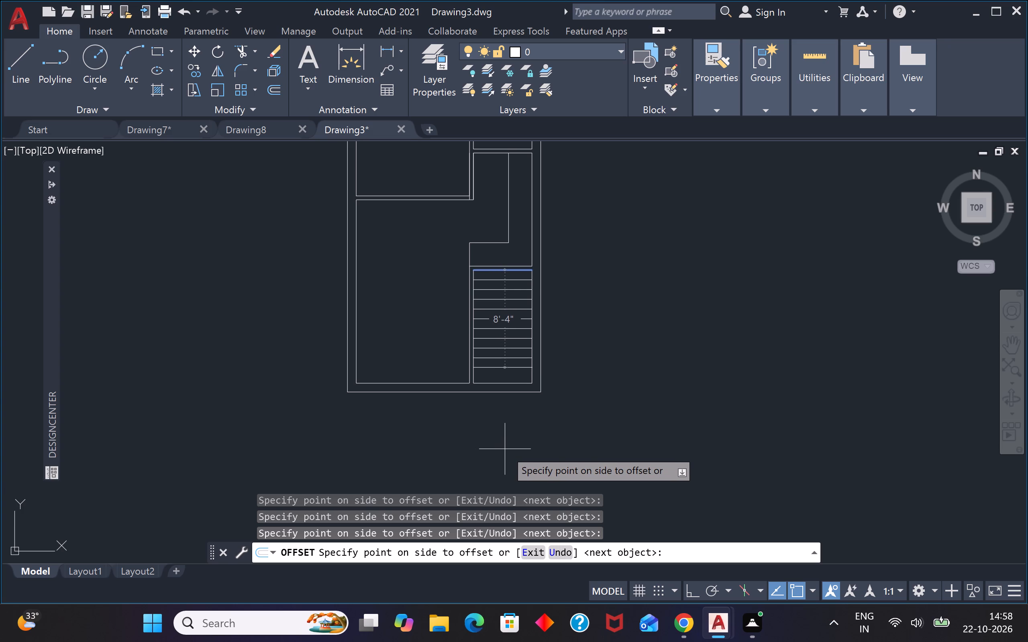
key("Escape")
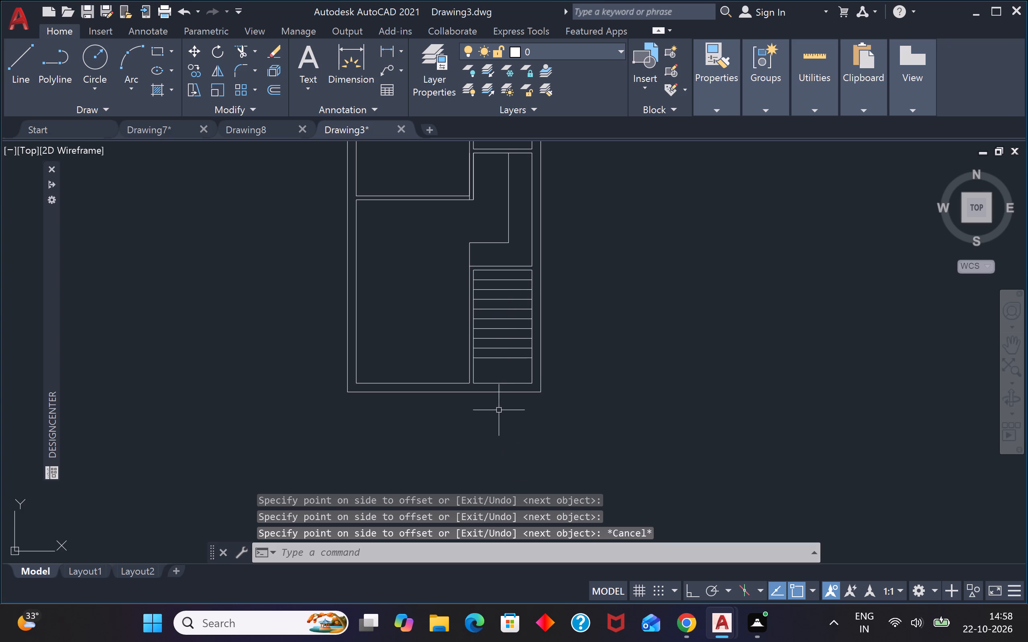
scroll(507, 369, "up", 2)
key("Escape")
key("Escape")
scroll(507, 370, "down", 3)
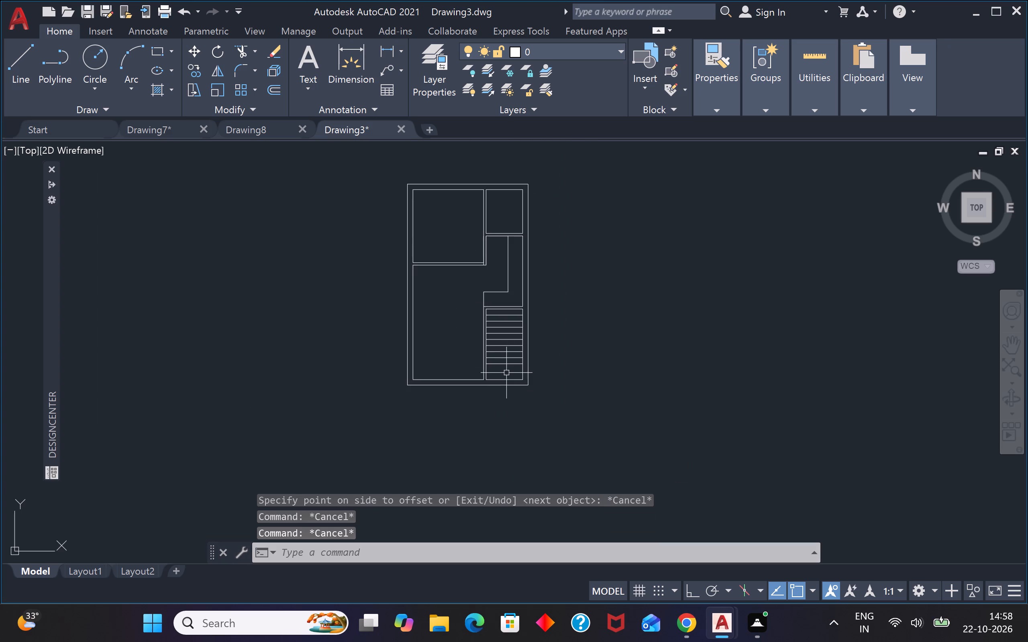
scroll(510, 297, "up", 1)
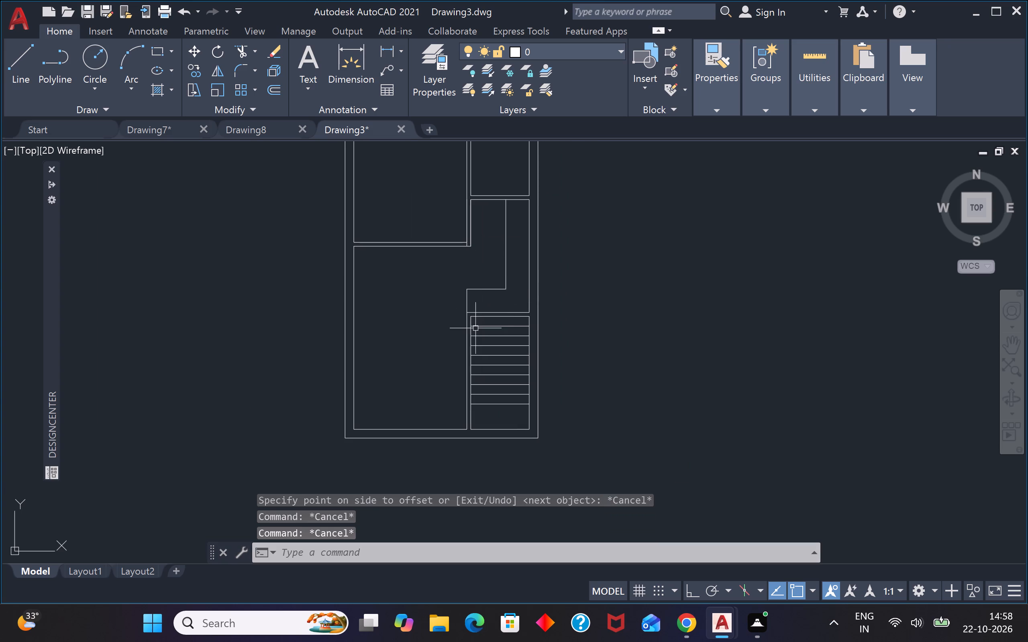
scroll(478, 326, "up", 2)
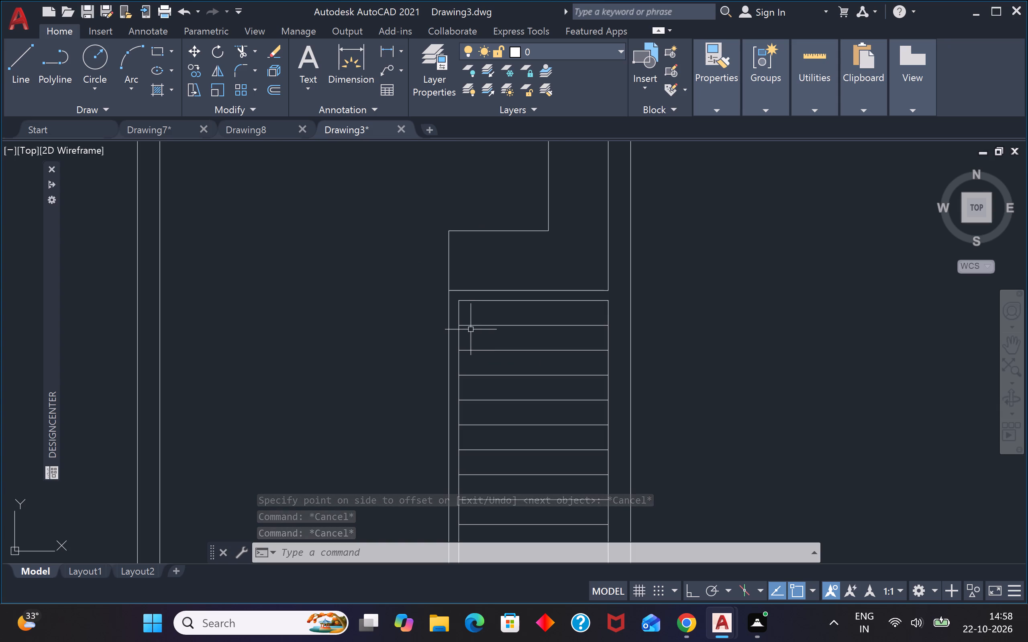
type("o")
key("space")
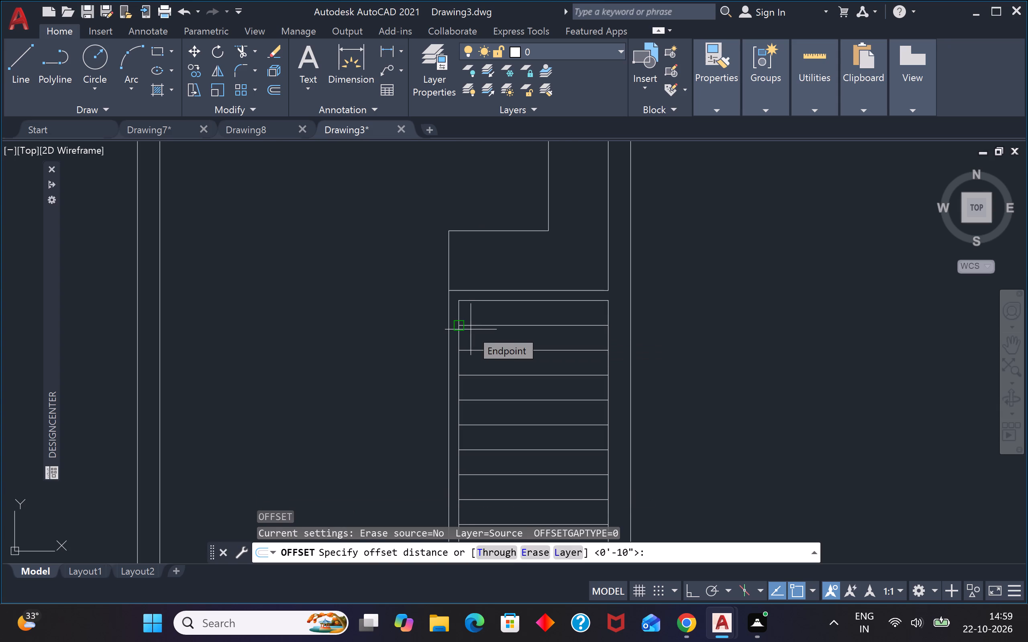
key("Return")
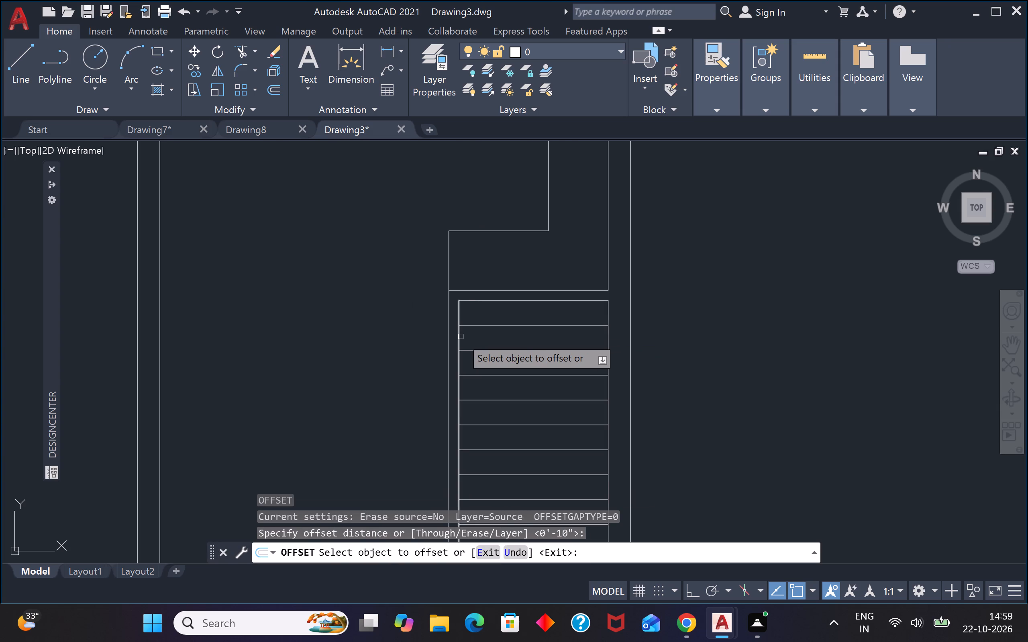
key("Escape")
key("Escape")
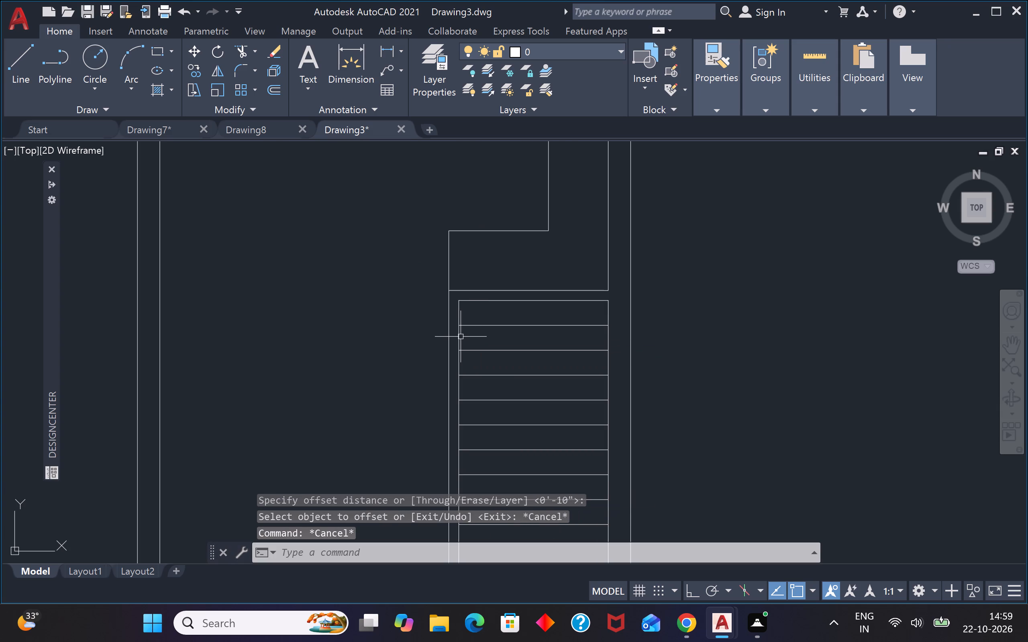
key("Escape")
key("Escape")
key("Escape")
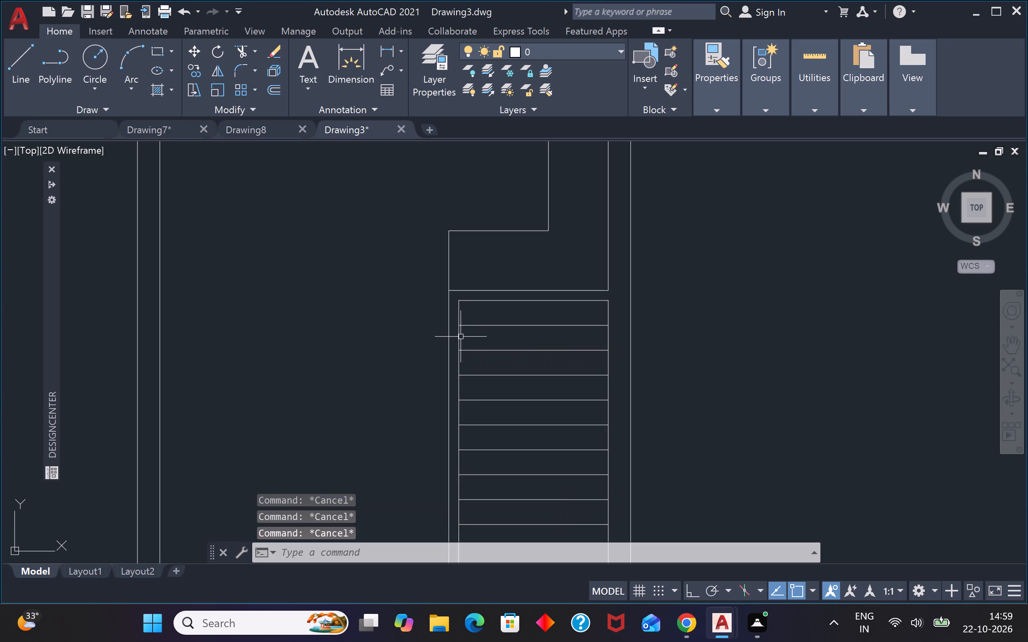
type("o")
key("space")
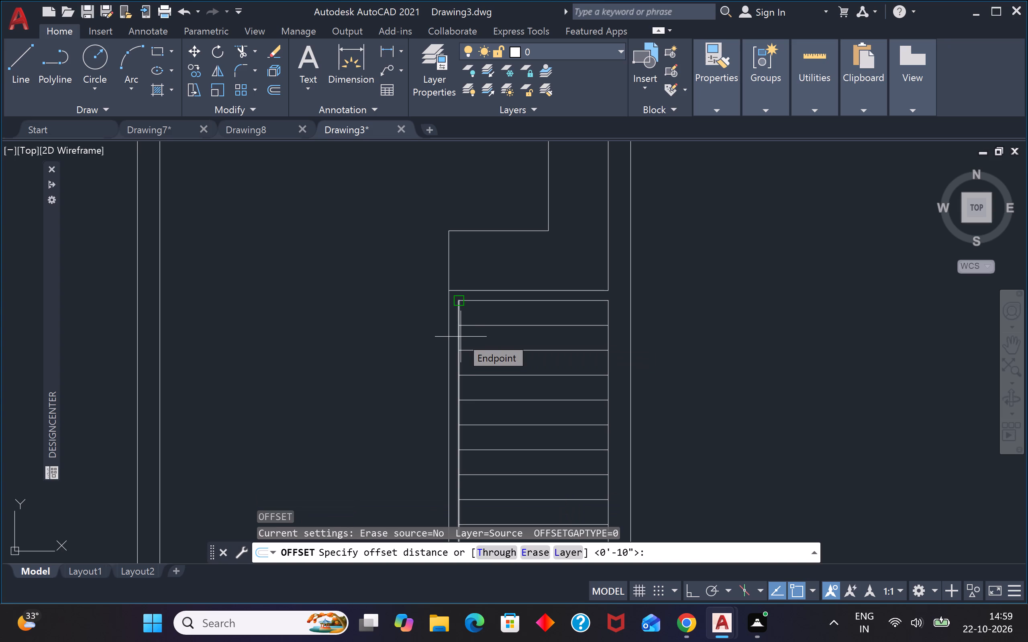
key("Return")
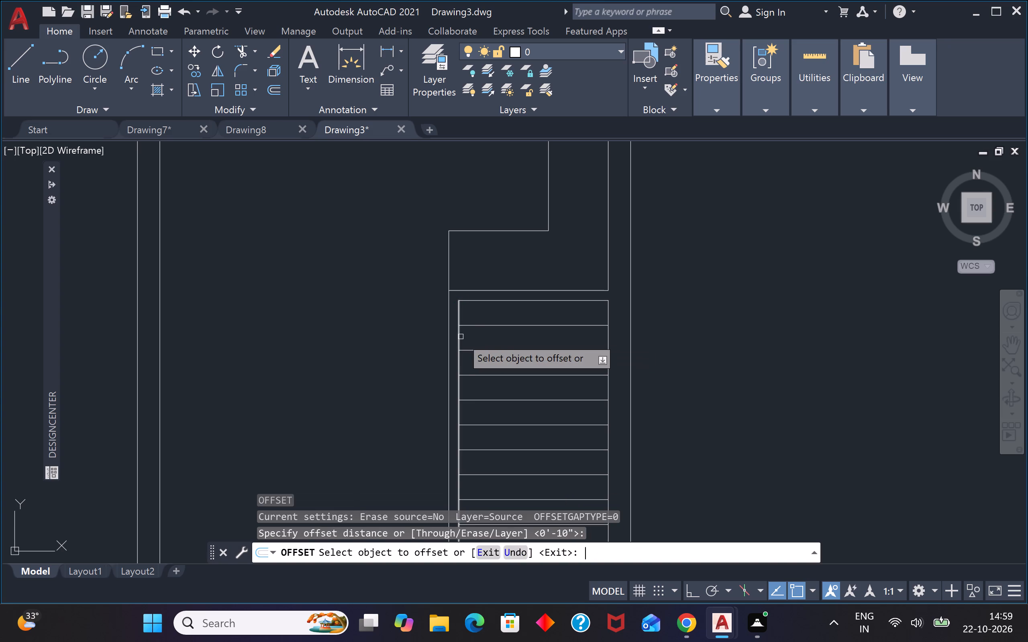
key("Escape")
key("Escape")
Offset the top line of the lower-right room's horizontal partition 3' downward across the stair lines.
scroll(482, 315, "down", 2)
scroll(485, 314, "up", 1)
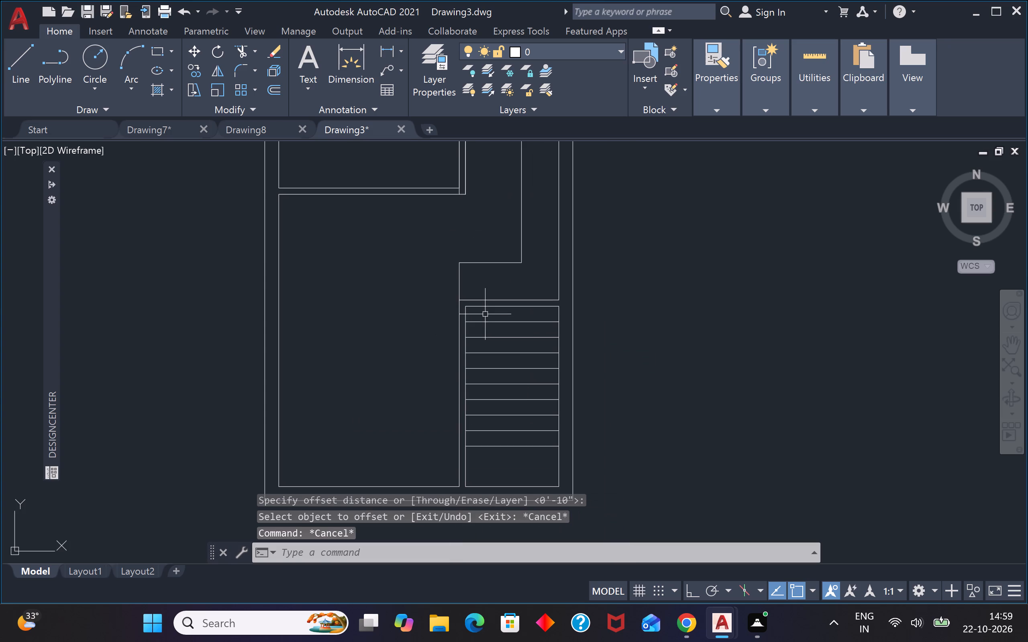
type("o")
key("space")
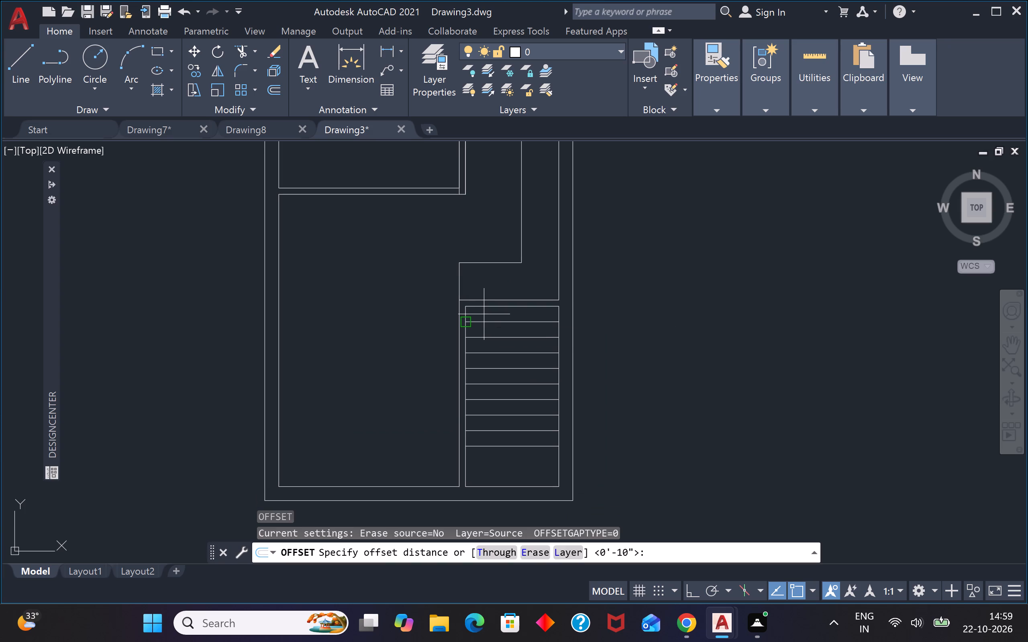
type("5'")
key("Return")
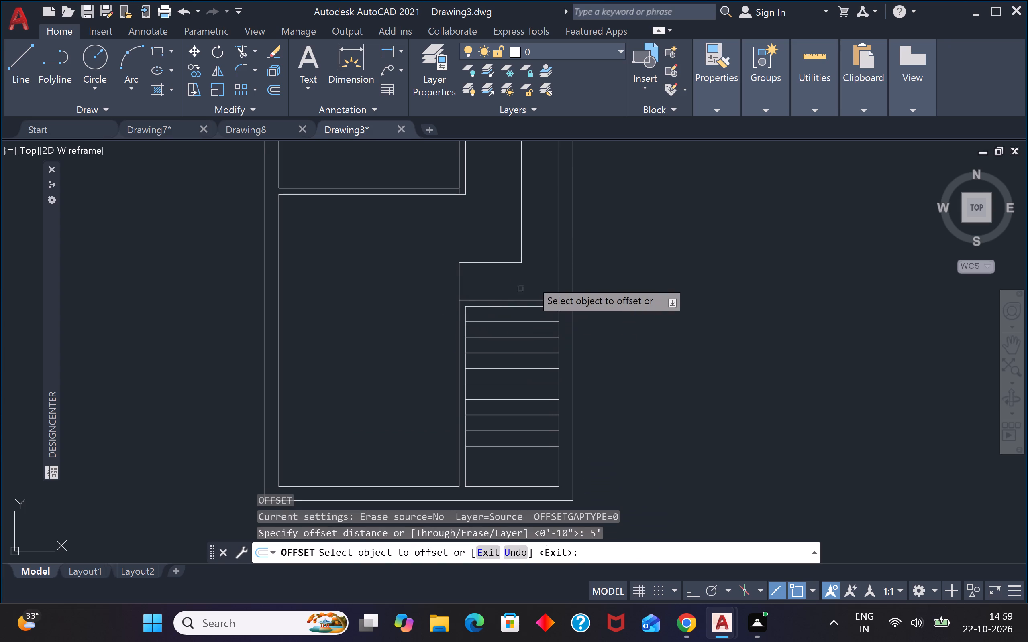
left_click(534, 296)
left_click(532, 298)
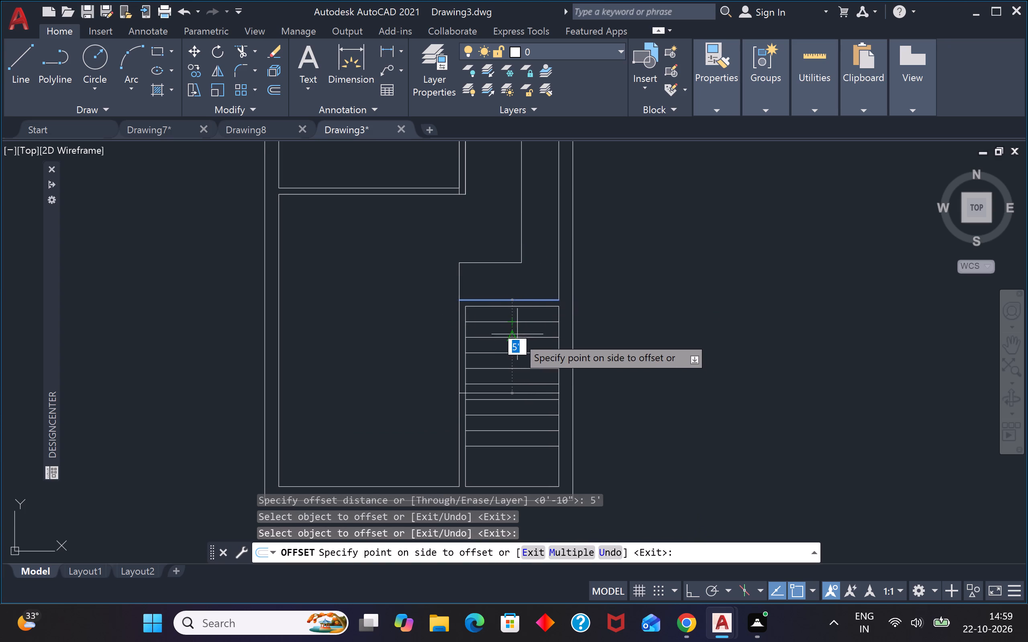
type("3'")
key("Return")
key("Escape")
key("Escape")
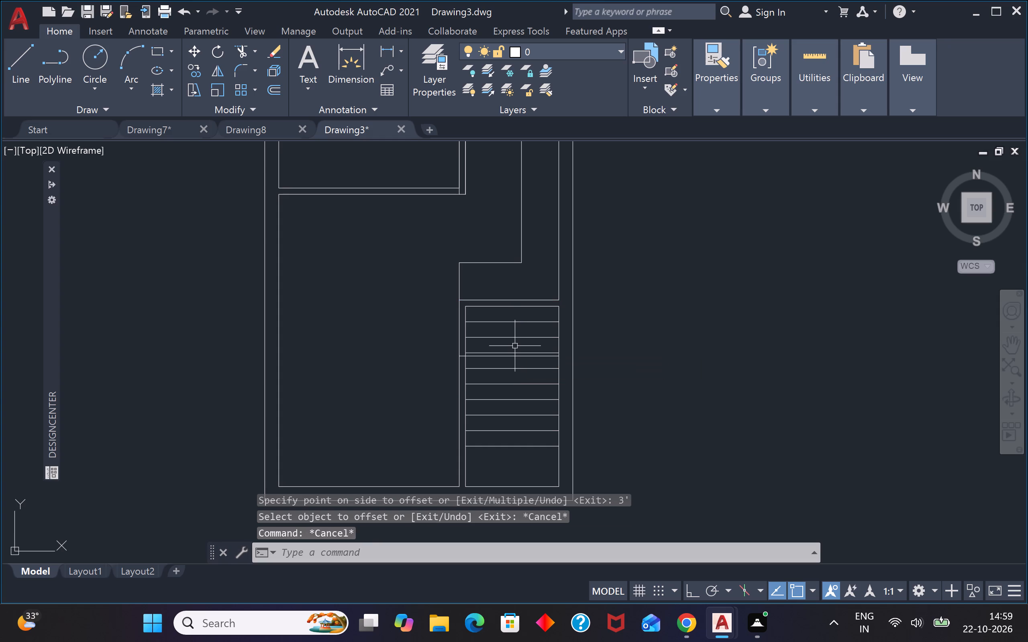
Trim the stair room's inner left wall line between the 3' offset line and the fourth stair line.
scroll(515, 346, "up", 2)
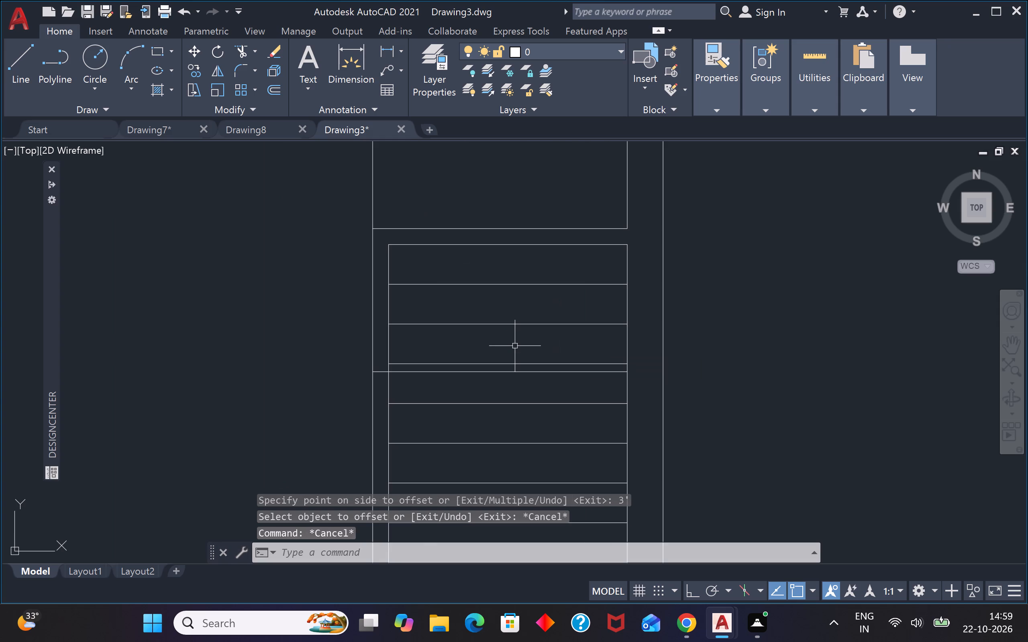
type("tr")
key("space")
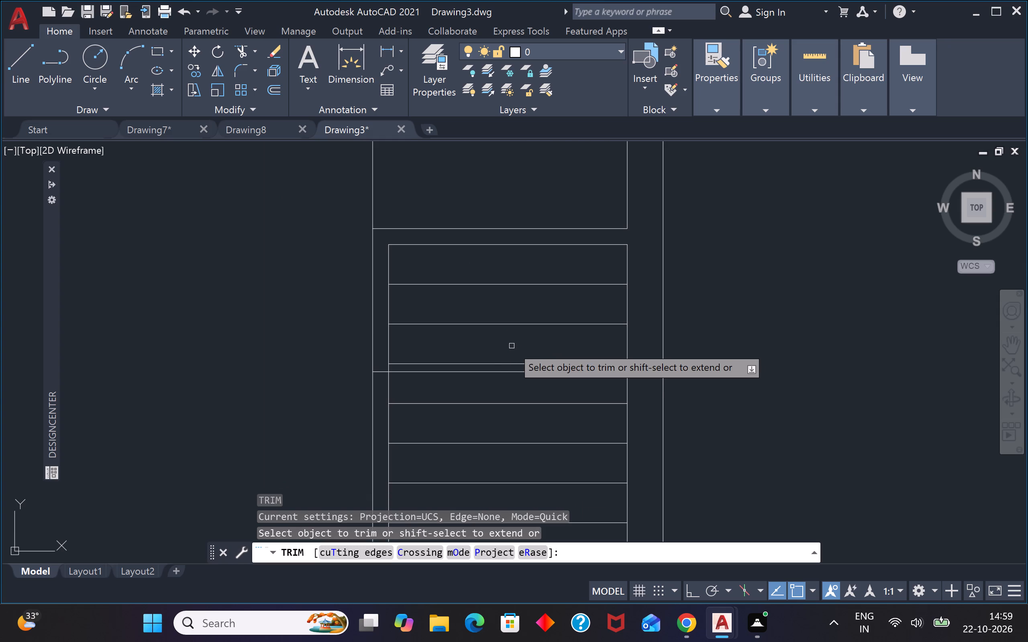
scroll(375, 373, "up", 2)
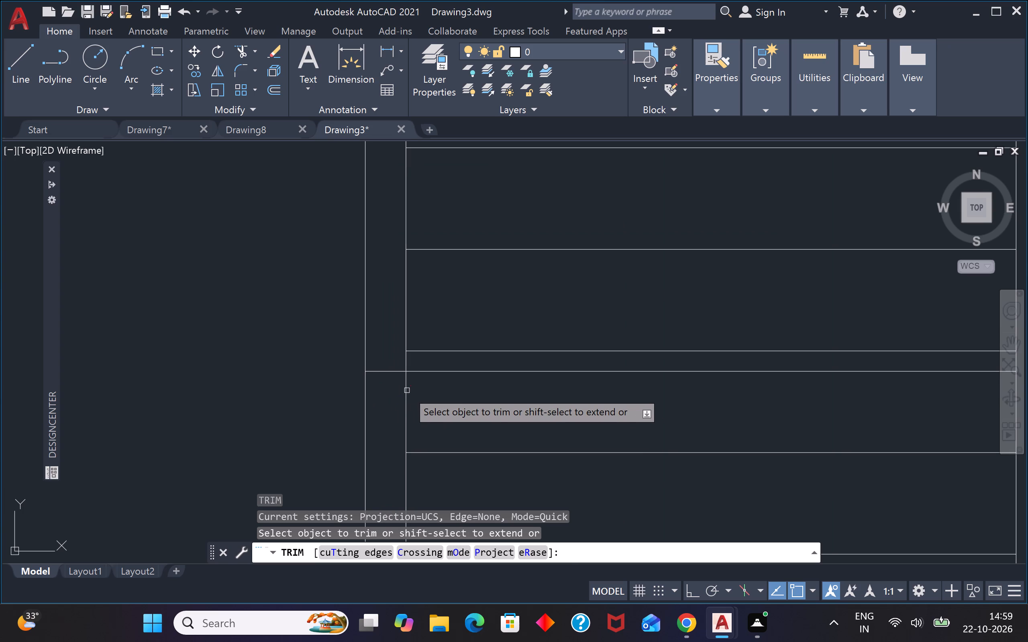
left_click(407, 390)
scroll(414, 389, "down", 3)
scroll(418, 393, "up", 1)
key("Escape")
key("Escape")
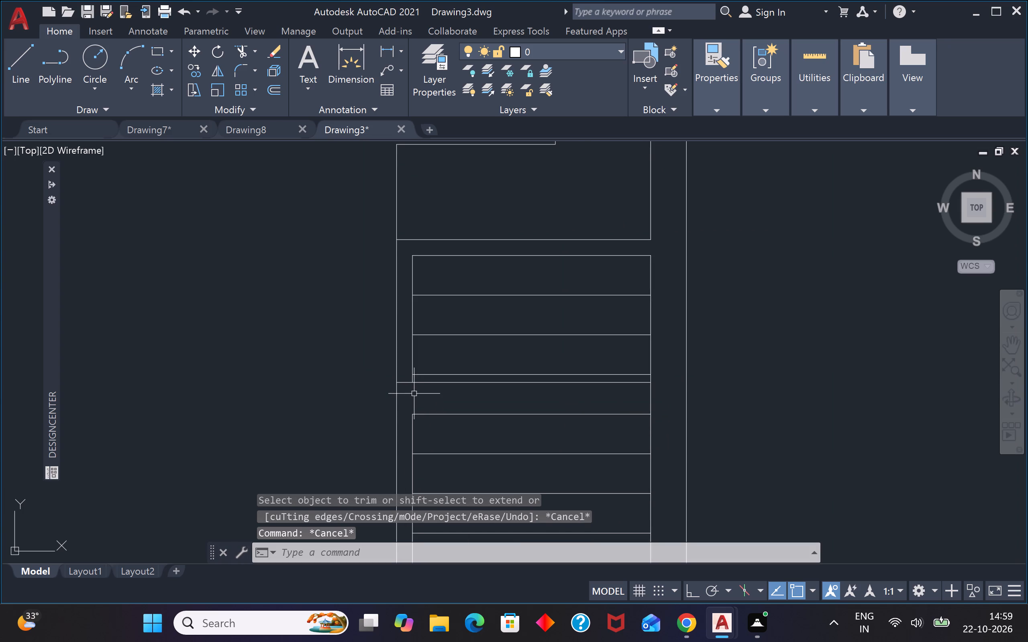
Offset the upper piece of the stair room's inner left line to the right twice at 10" spacing.
type("o")
key("space")
type("10\"")
key("Return")
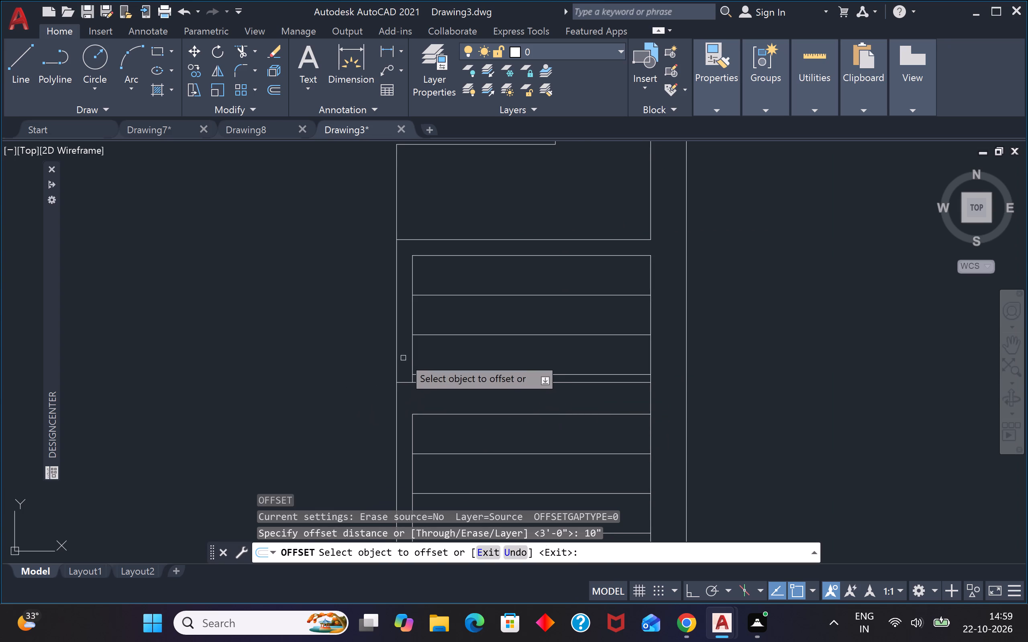
left_click(413, 355)
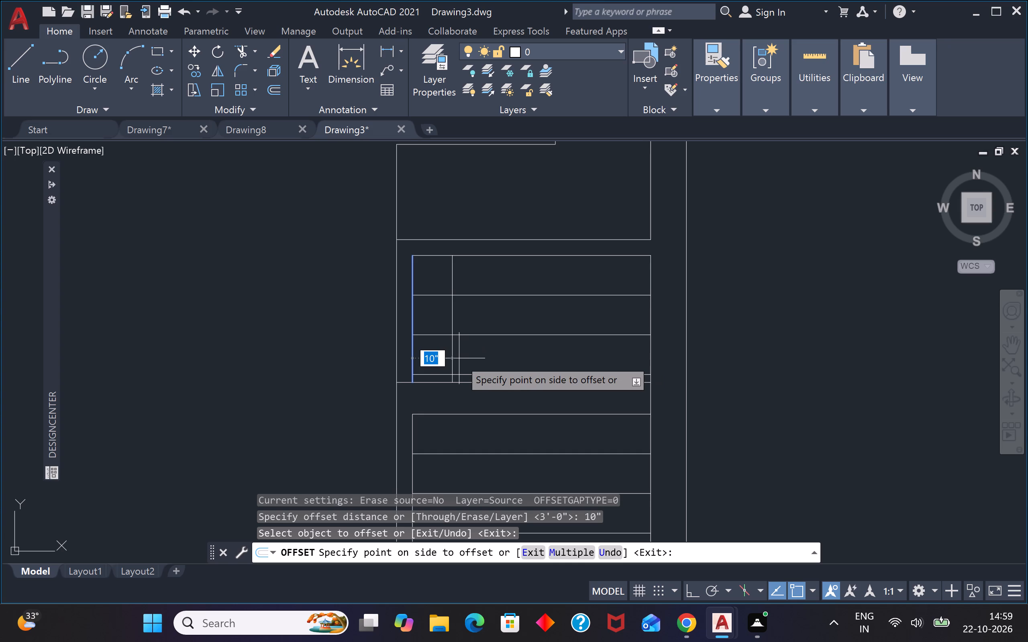
type("m")
key("space")
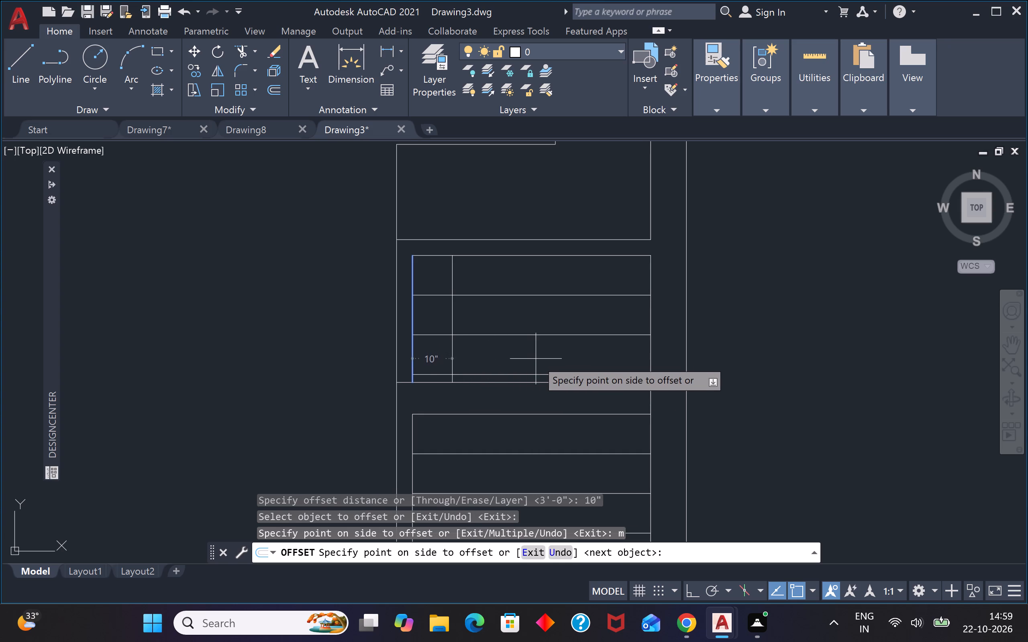
left_click(536, 359)
left_click(581, 370)
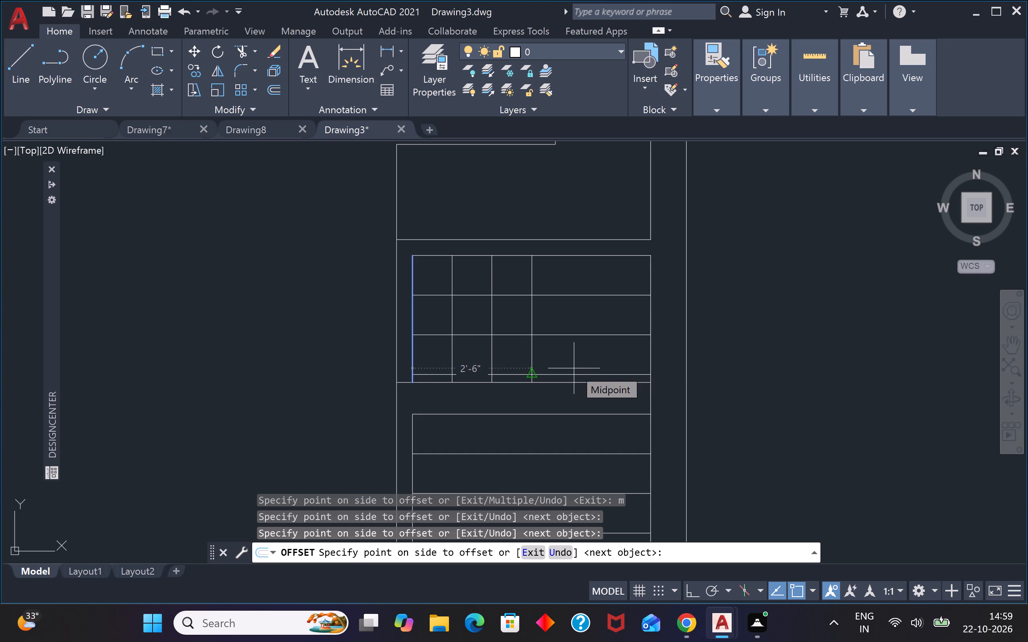
key("Escape")
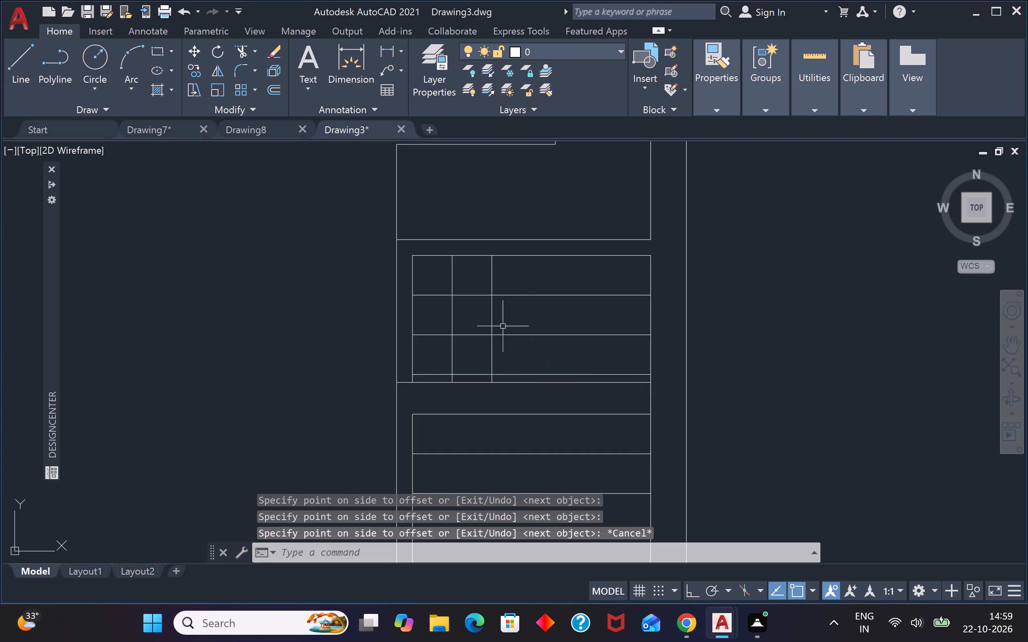
Delete the horizontal 3' offset line crossing the stair area.
scroll(540, 307, "down", 3)
scroll(538, 307, "up", 2)
scroll(458, 374, "up", 2)
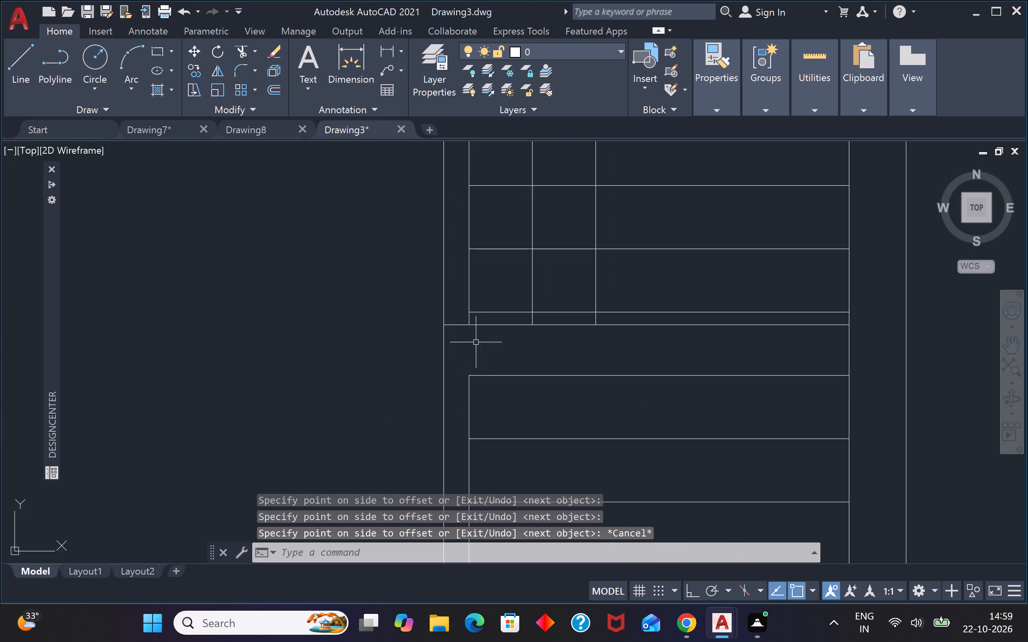
left_click(452, 327)
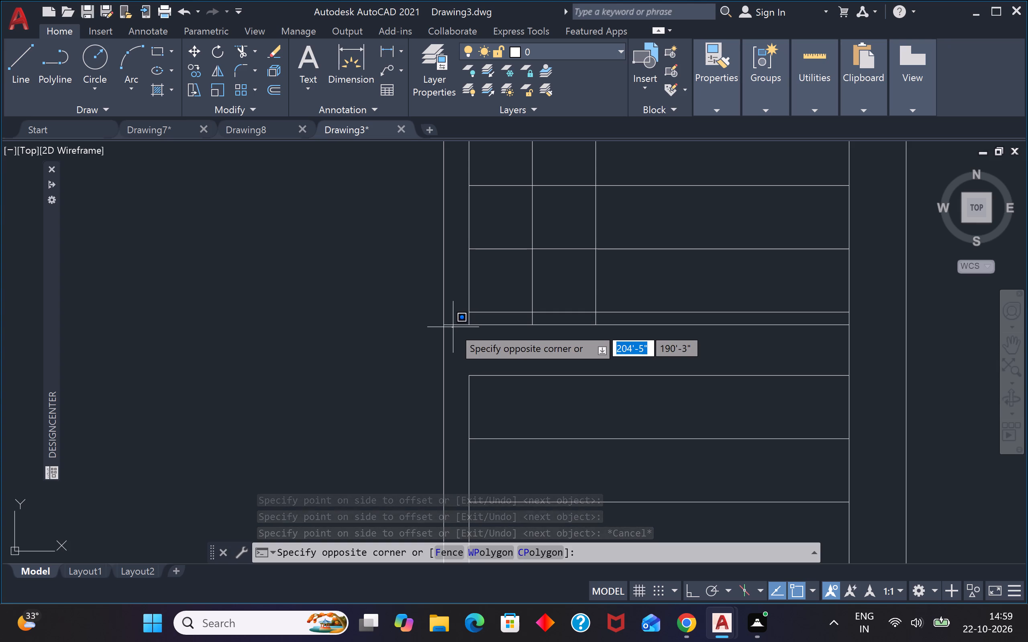
key("Escape")
left_click(454, 324)
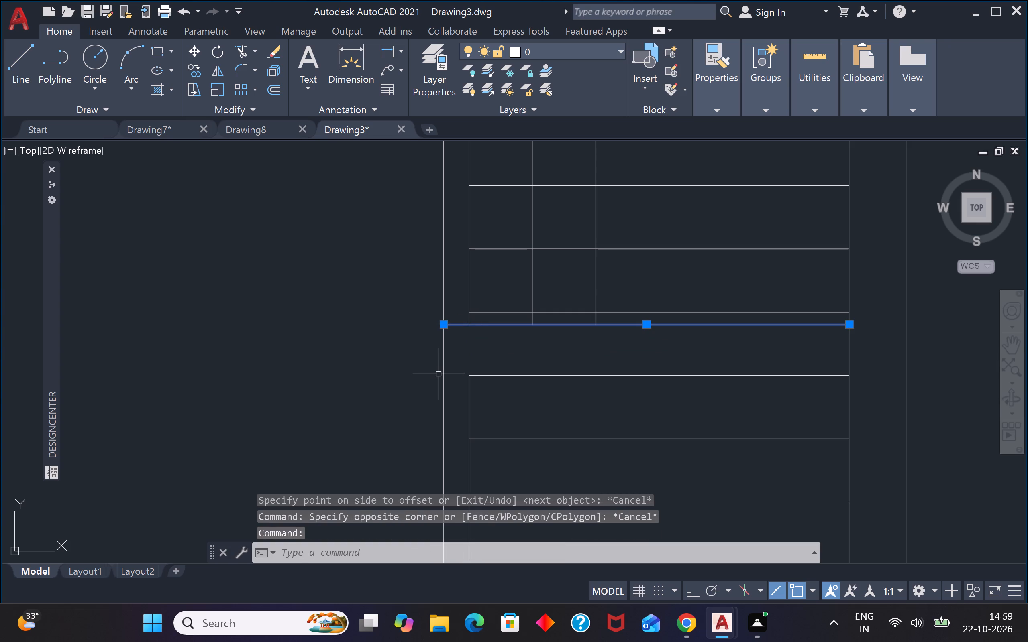
key("Delete")
key("Escape")
key("Escape")
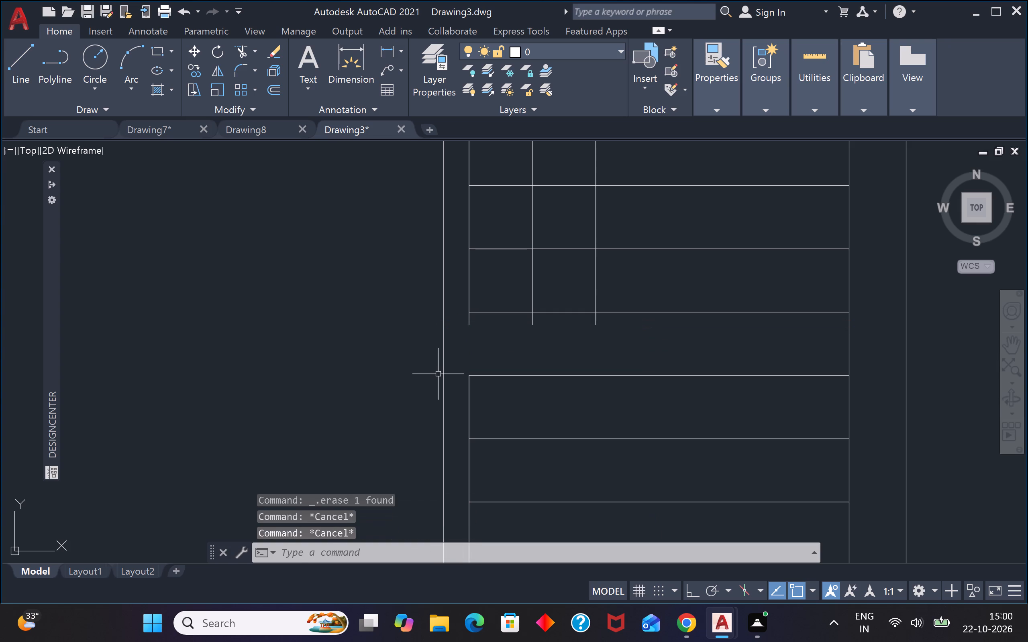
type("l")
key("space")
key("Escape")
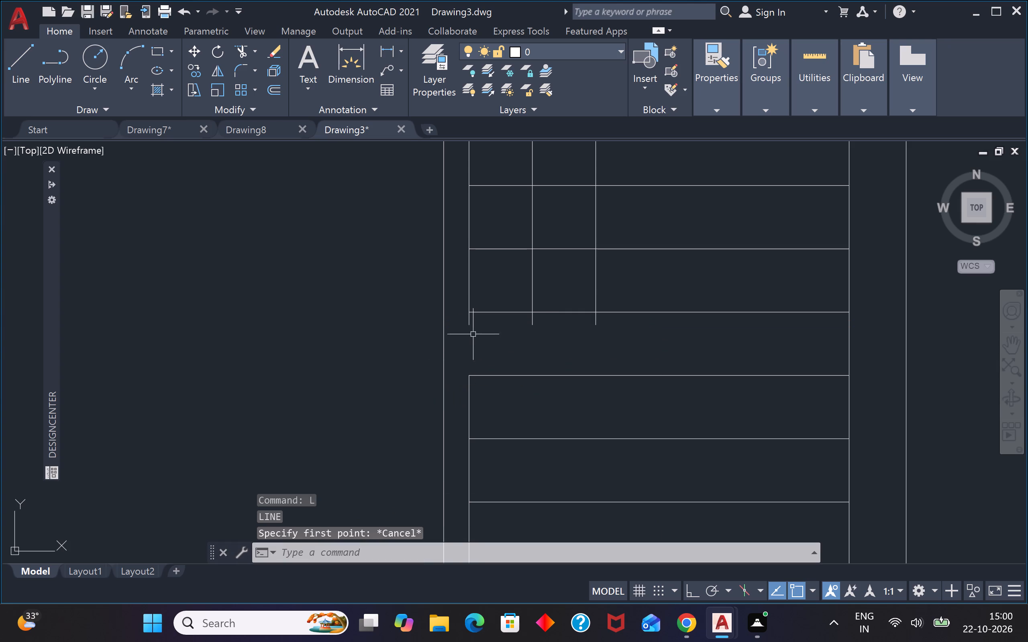
Draw an 8" vertical line closing the gap in the stair room's inner left line, down to the fourth stair line.
type("l")
key("space")
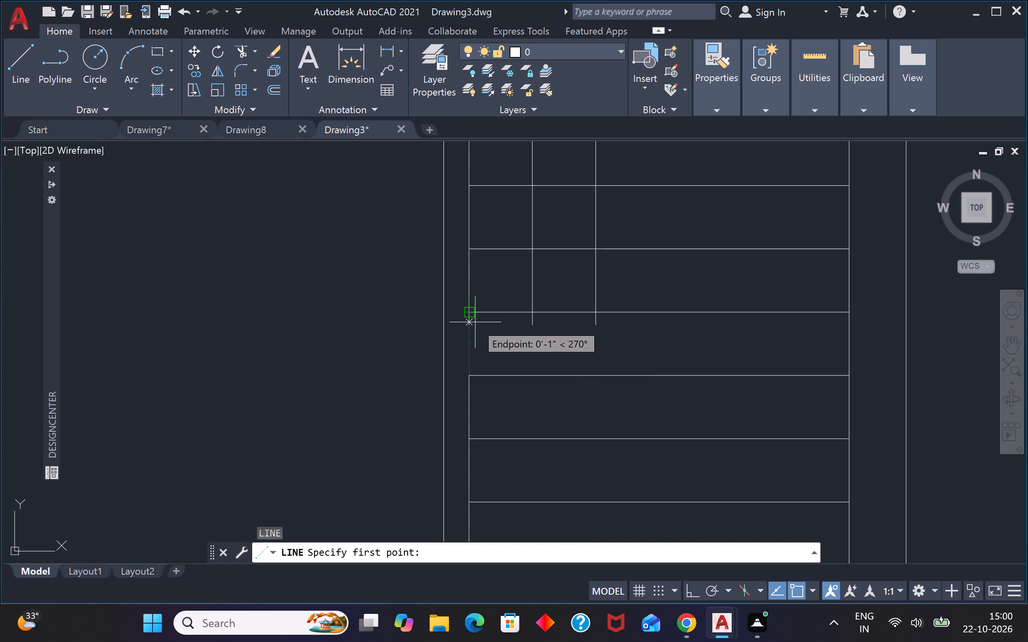
left_click(469, 328)
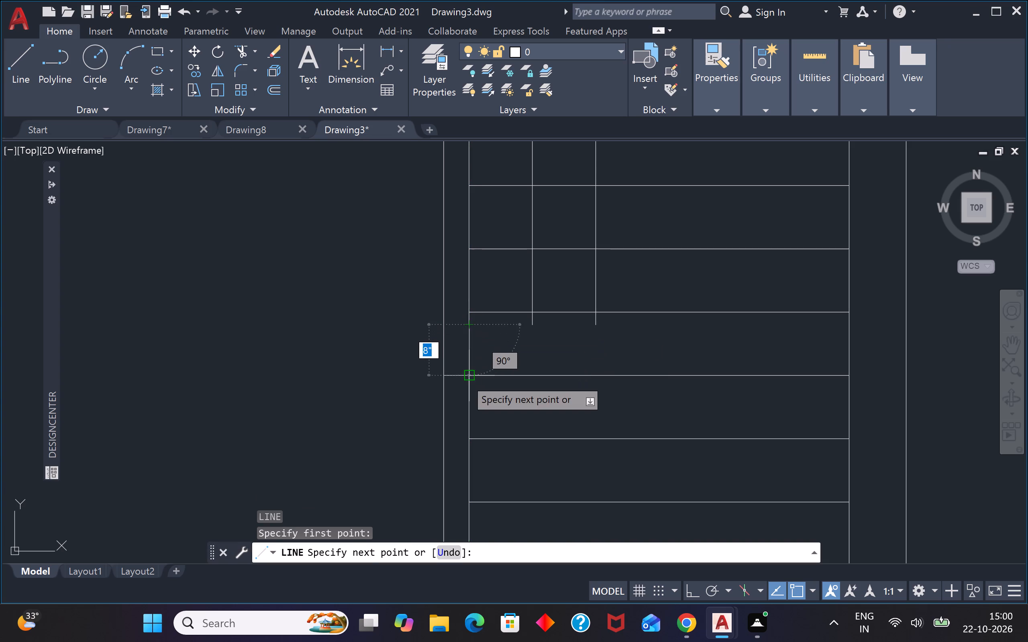
left_click(465, 378)
key("Escape")
scroll(468, 374, "down", 4)
scroll(484, 351, "up", 3)
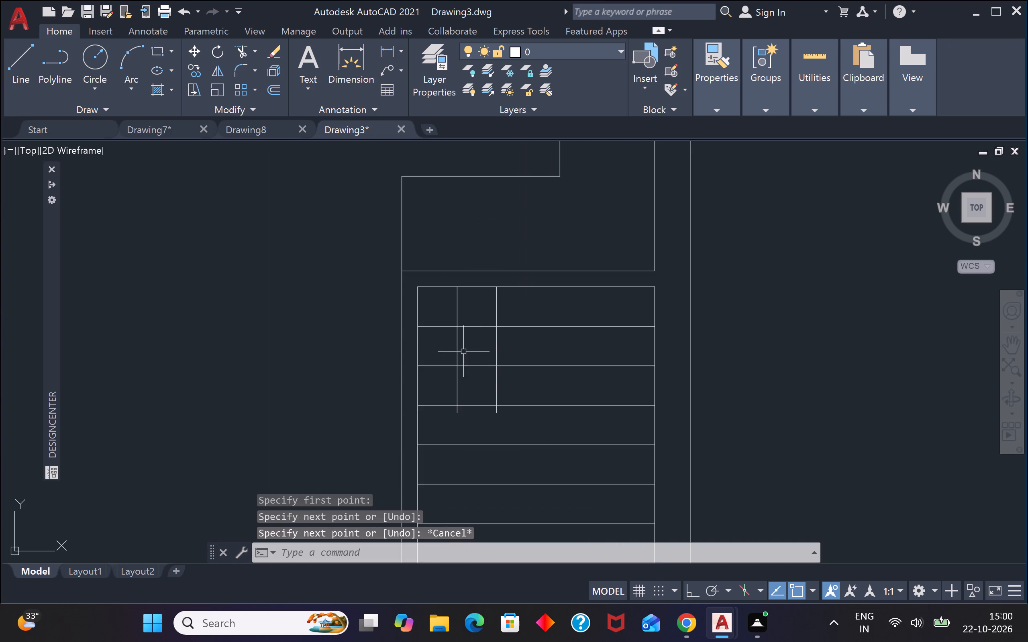
Trim the first two horizontal stair lines back to the second vertical stair line, clearing both left columns.
key("t")
type("r")
key("space")
left_click(478, 303)
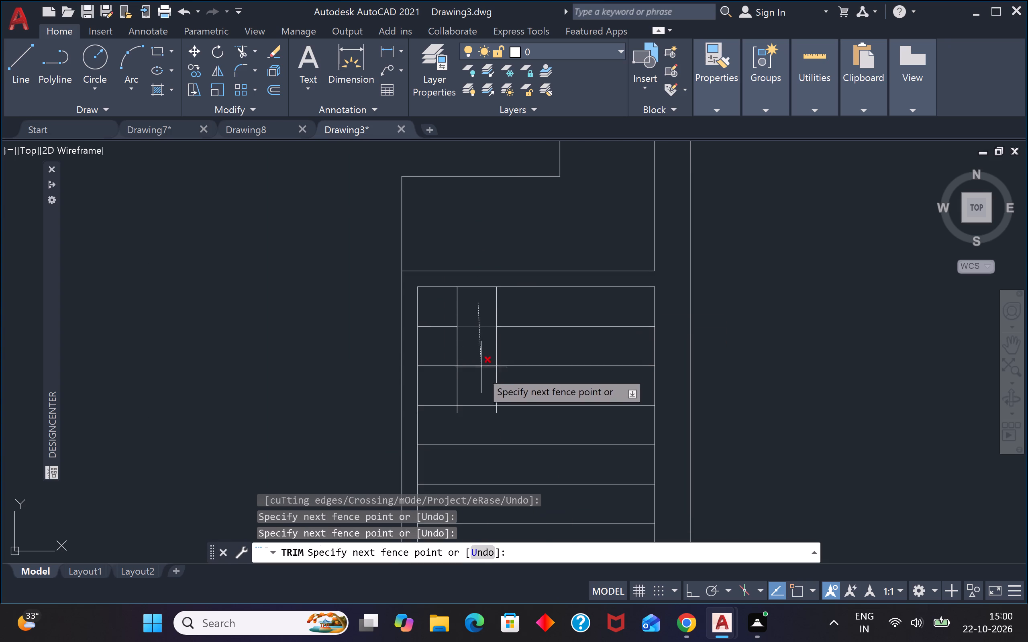
left_click(477, 382)
left_click(439, 311)
left_click(436, 360)
left_click_drag(436, 368, 437, 376)
Trim the ends of both vertical stair lines that overhang below the third horizontal stair line.
scroll(453, 416, "up", 2)
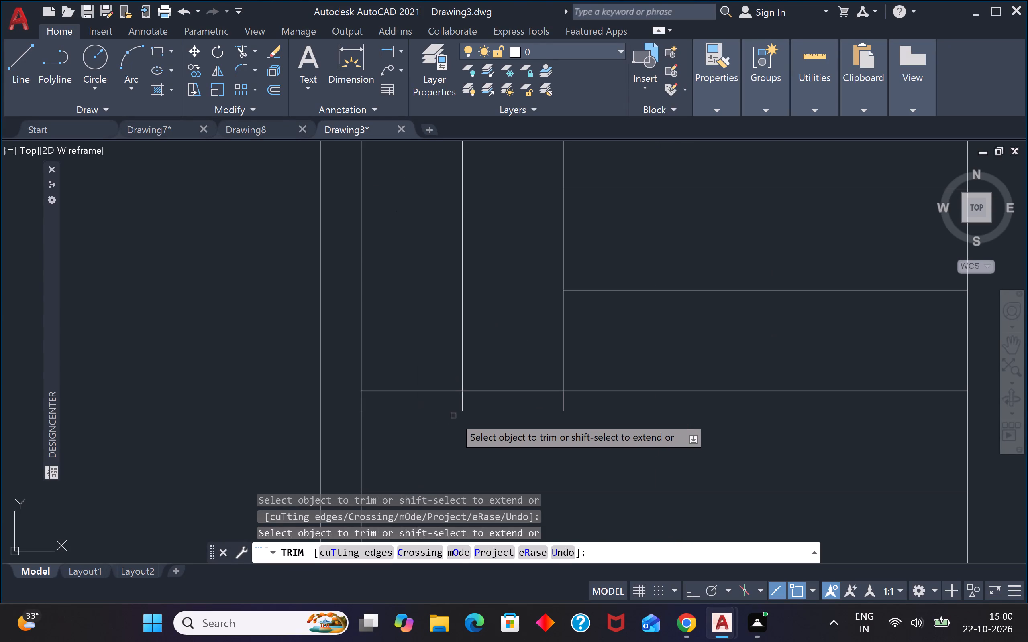
left_click(454, 409)
left_click(597, 410)
scroll(596, 410, "down", 3)
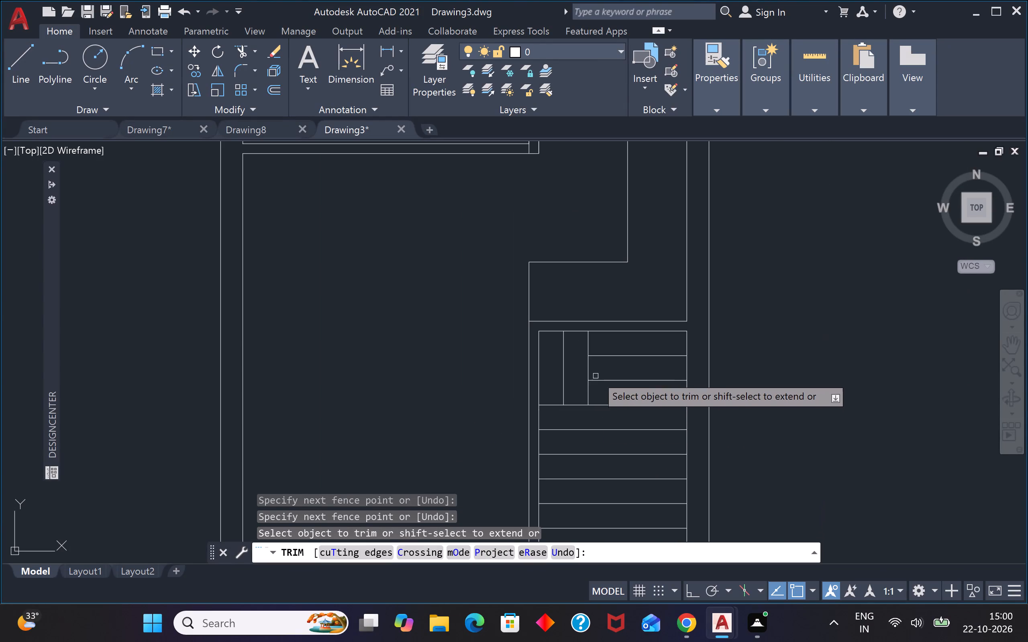
scroll(597, 369, "up", 2)
key("Escape")
key("Escape")
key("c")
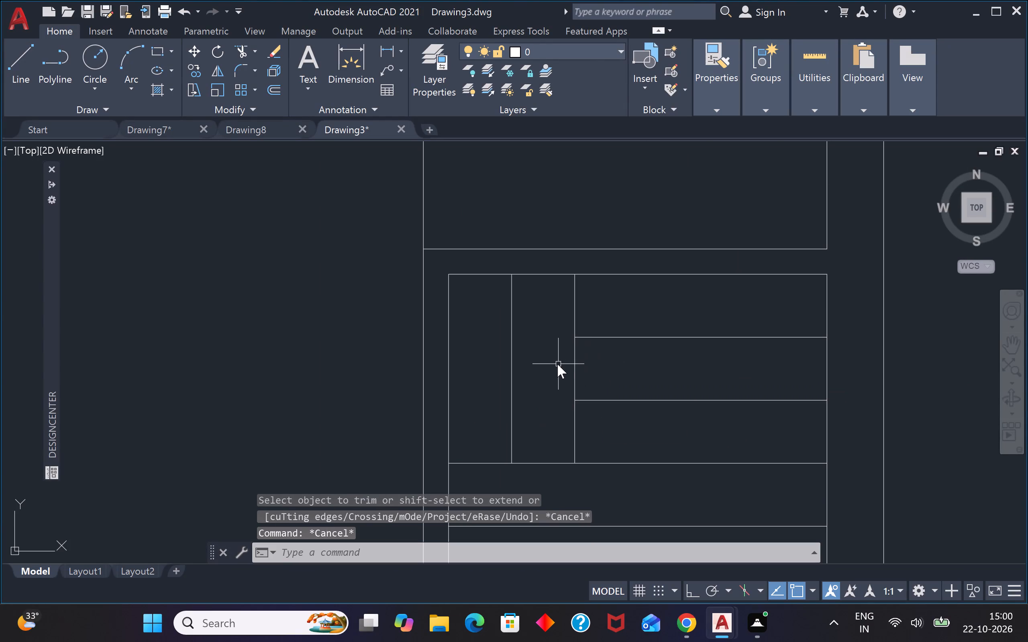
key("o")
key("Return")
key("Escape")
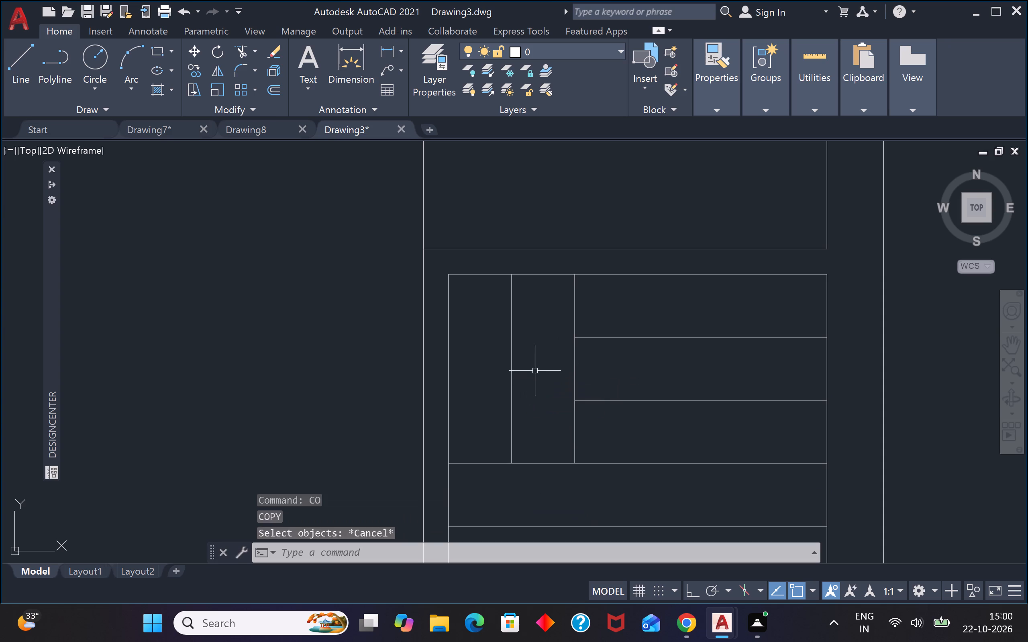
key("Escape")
Offset the second vertical stair line 10" to the right.
type("o")
key("space")
key("space")
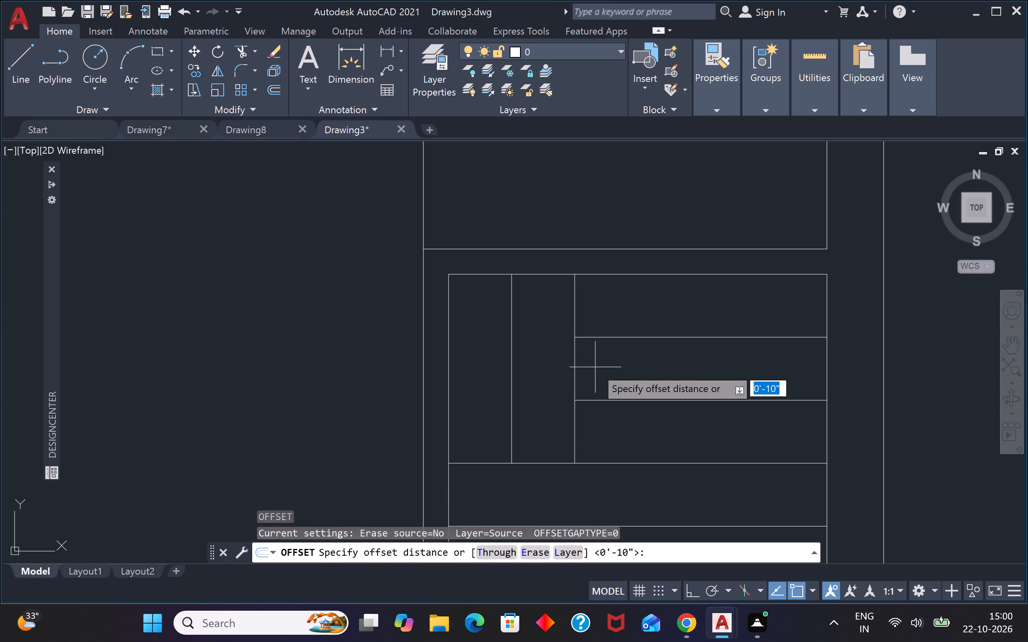
left_click(575, 376)
left_click(631, 372)
key("Escape")
key("Escape")
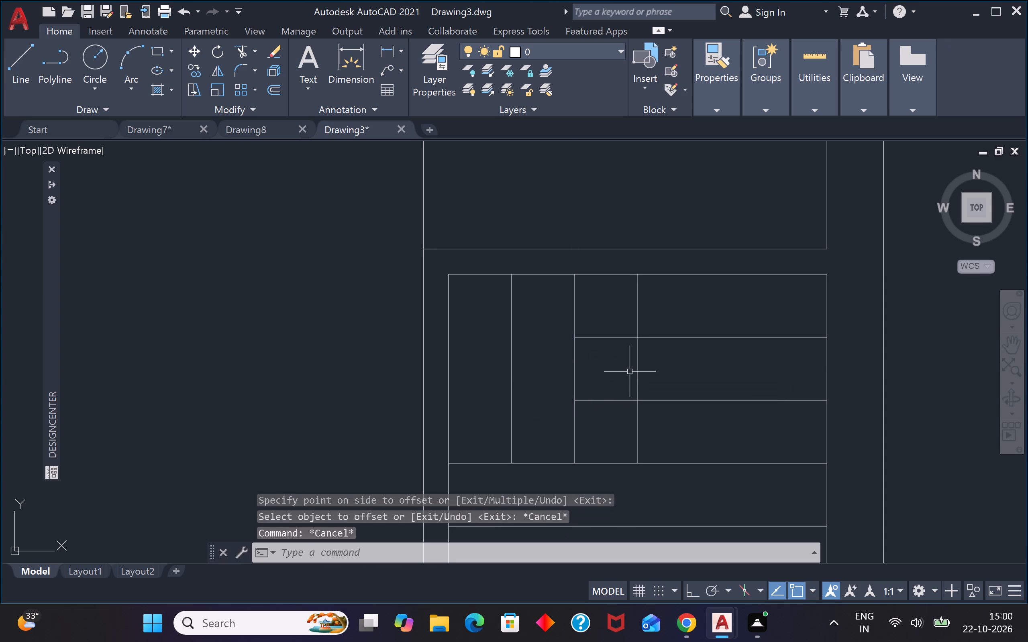
Trim the two upper horizontal stair lines between the second and third vertical stair lines.
type("tr")
key("space")
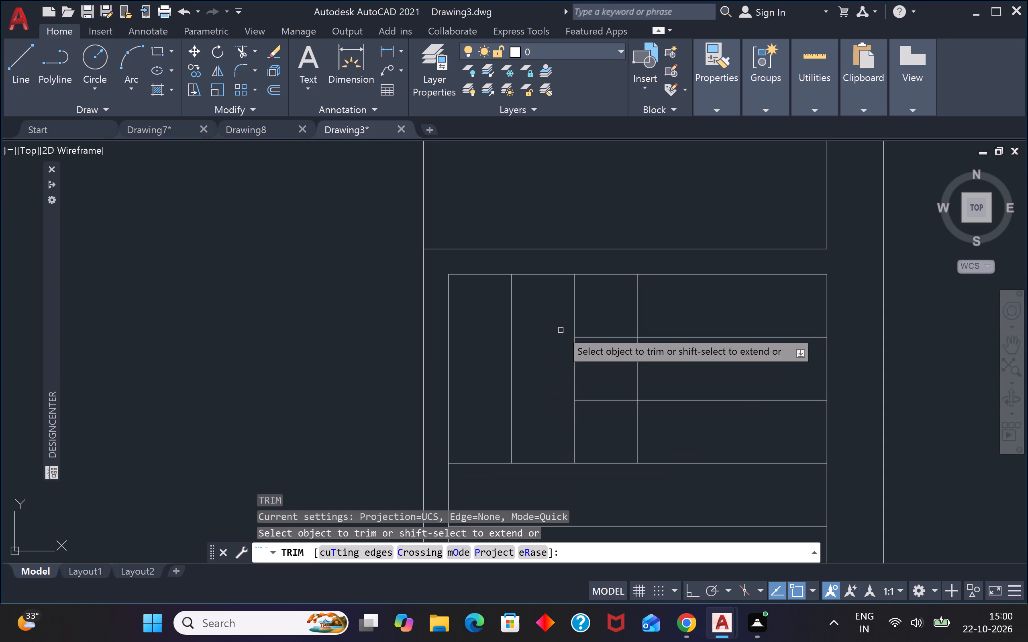
left_click(612, 309)
left_click(602, 425)
scroll(601, 425, "down", 3)
scroll(604, 428, "up", 2)
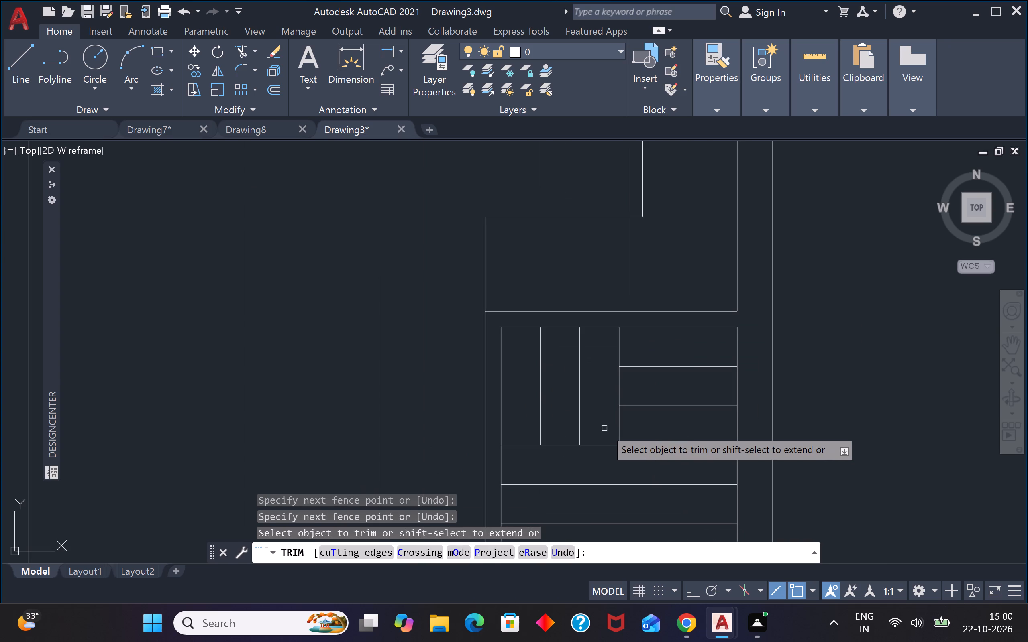
key("Escape")
key("Escape")
Offset the third horizontal stair line, at the base of the vertical treads, 4" downward.
scroll(655, 400, "down", 2)
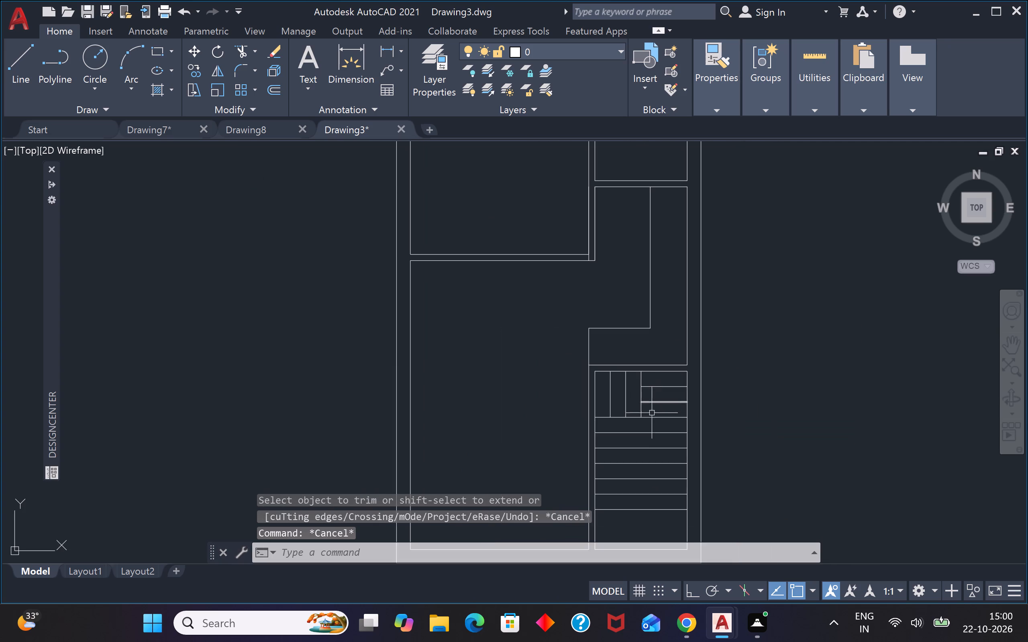
scroll(651, 415, "up", 2)
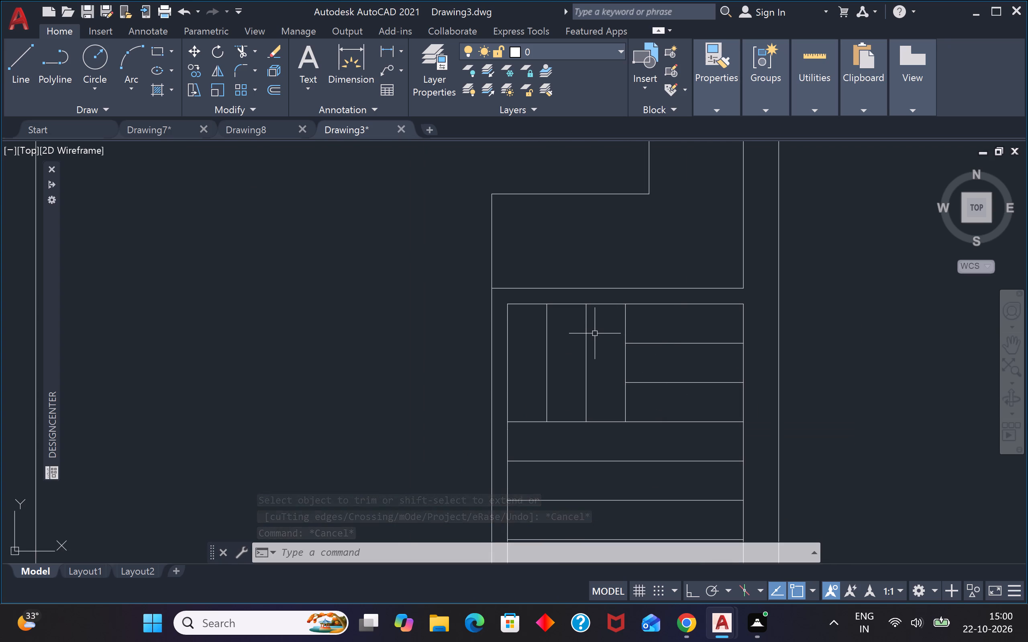
scroll(585, 345, "down", 2)
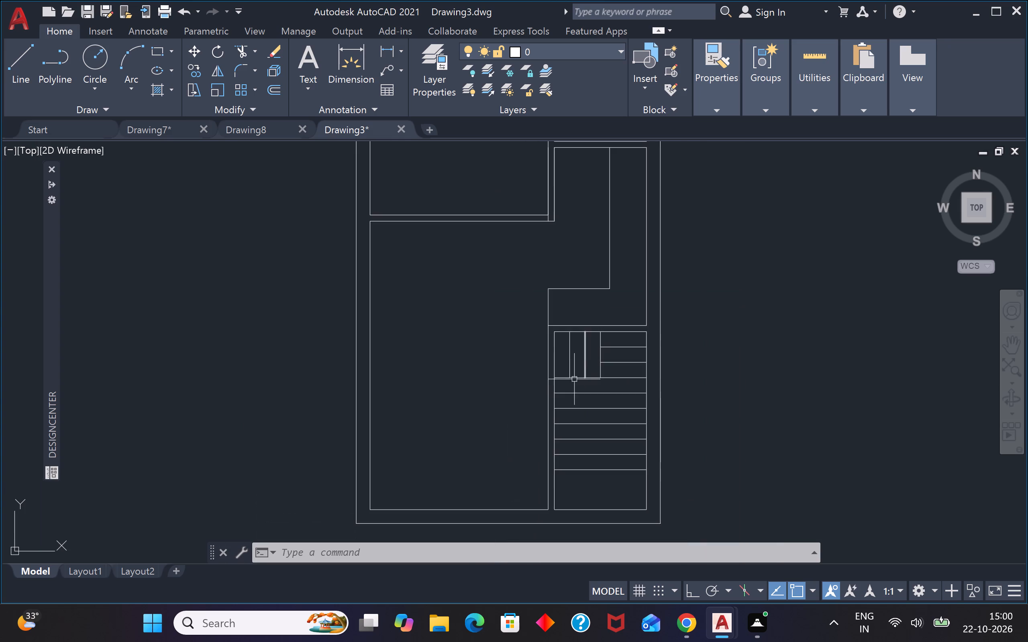
scroll(574, 383, "up", 3)
type("o")
key("space")
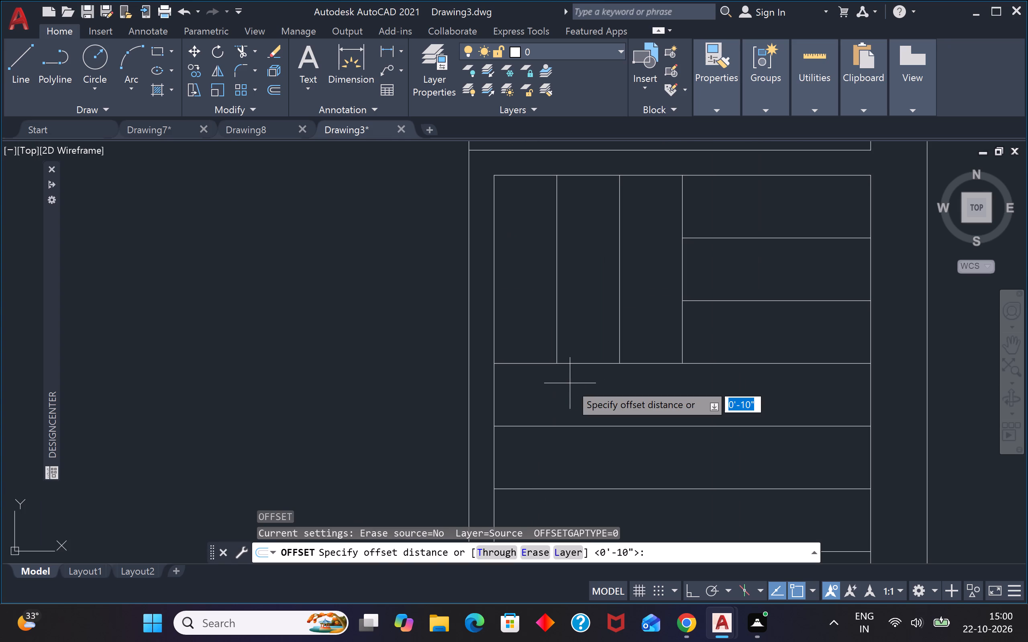
type("4\"")
key("Return")
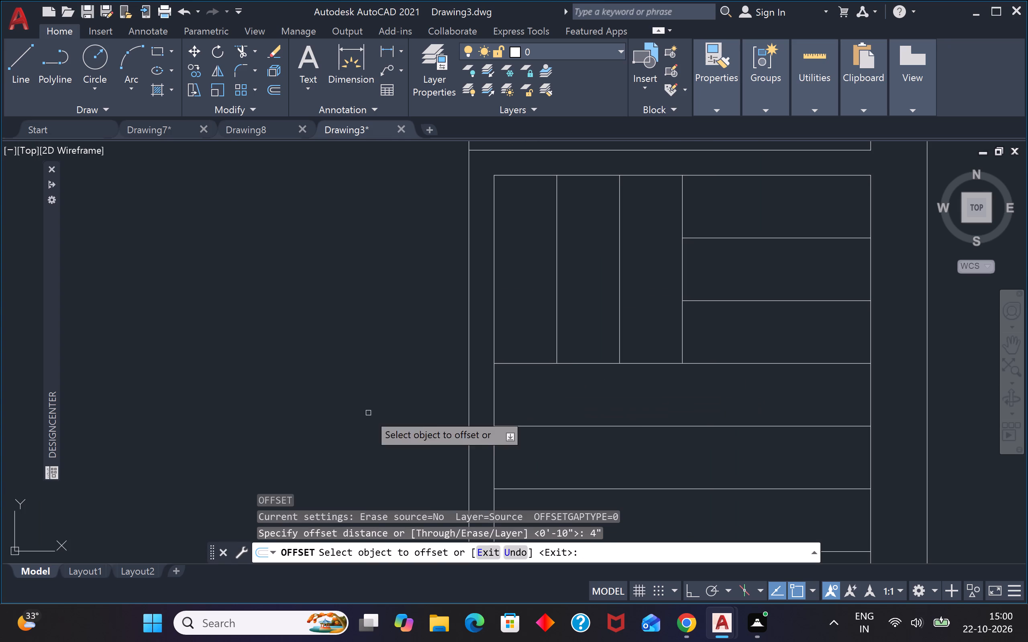
left_click(518, 361)
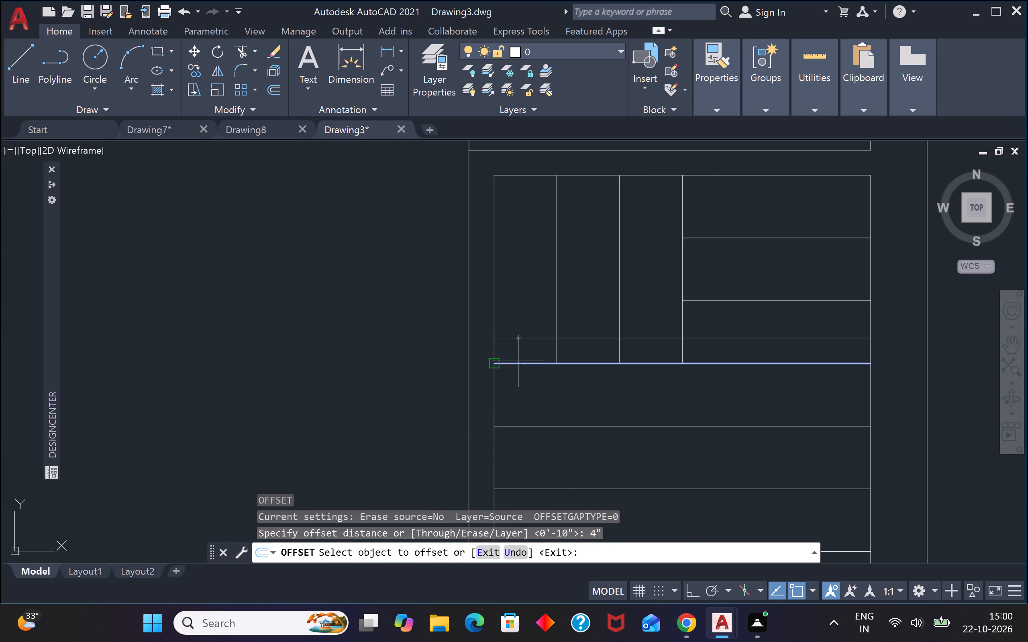
left_click(518, 394)
key("Escape")
key("Escape")
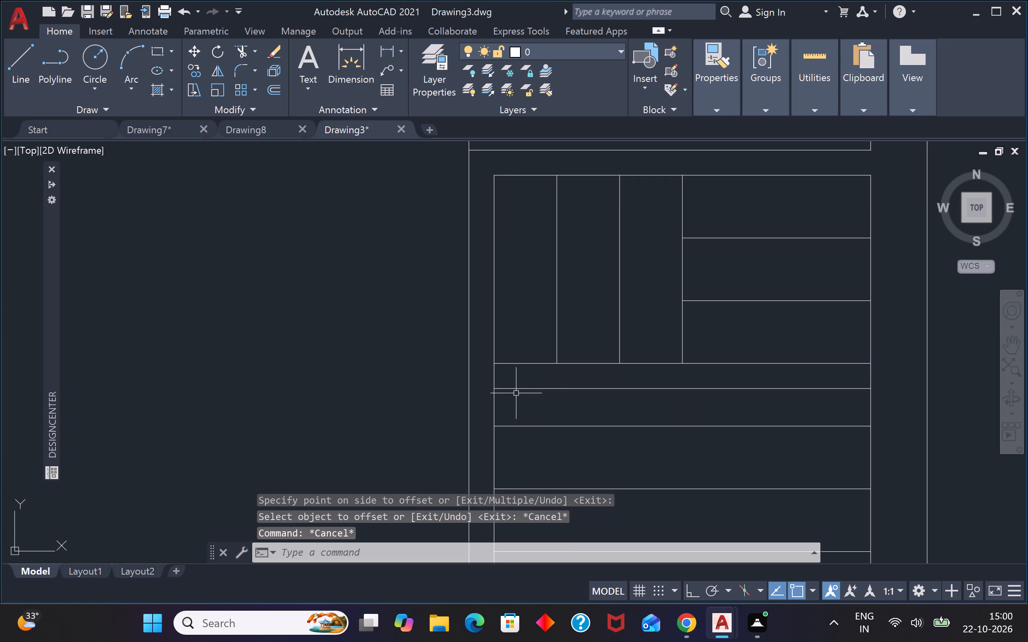
Draw a short vertical line from the lower end of the third vertical stair line to the new 4" offset line.
type("l")
key("space")
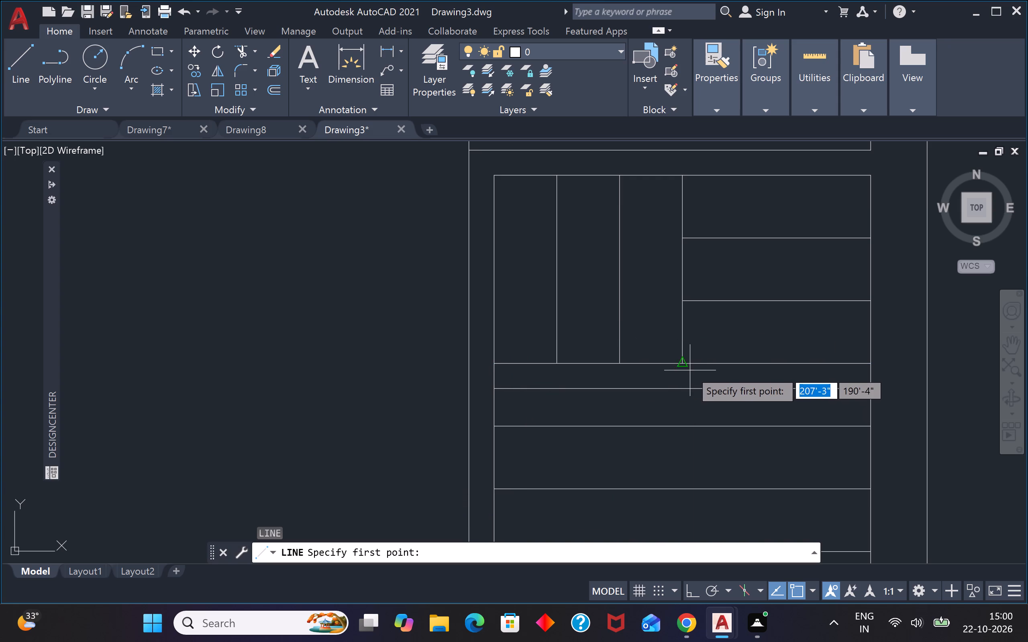
left_click(686, 361)
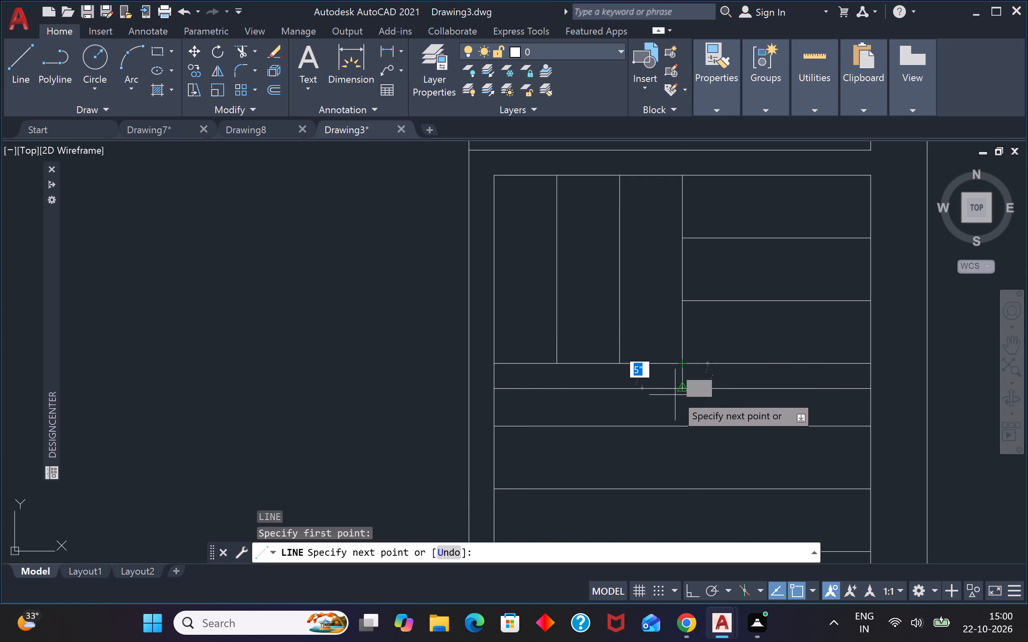
left_click(682, 384)
key("Escape")
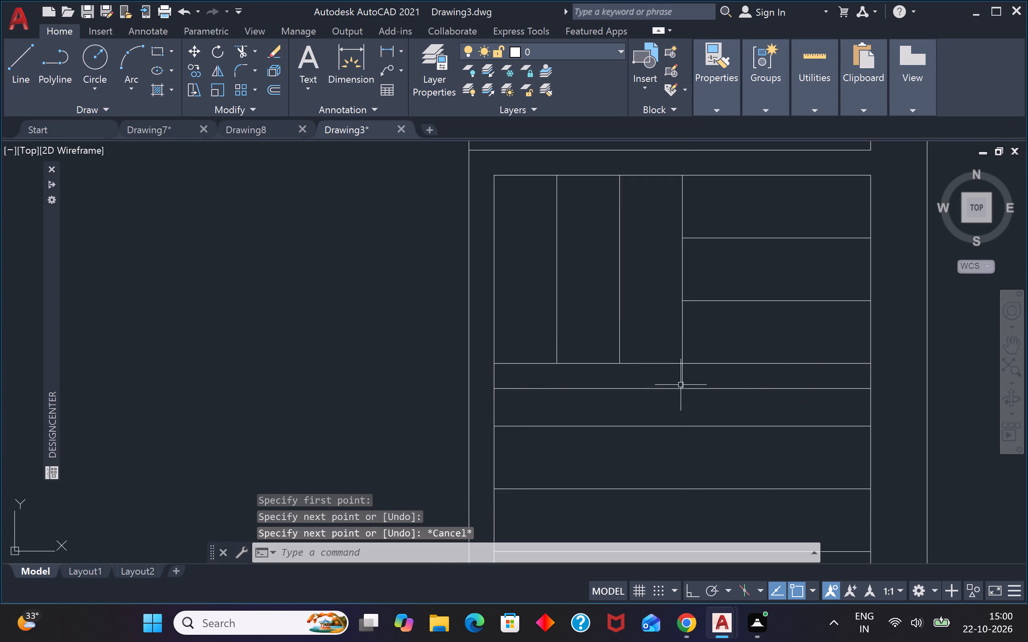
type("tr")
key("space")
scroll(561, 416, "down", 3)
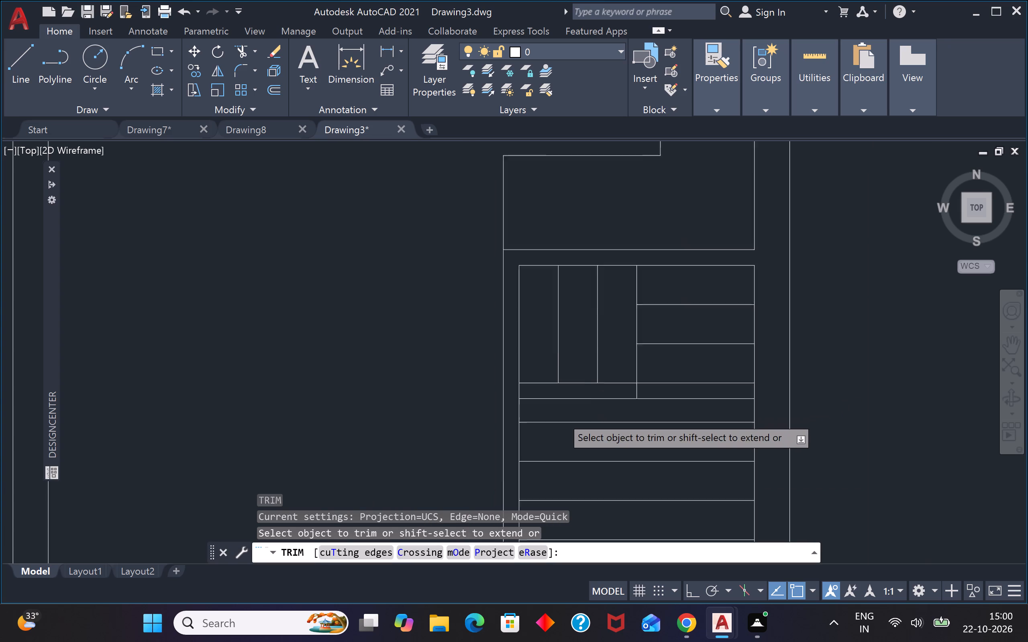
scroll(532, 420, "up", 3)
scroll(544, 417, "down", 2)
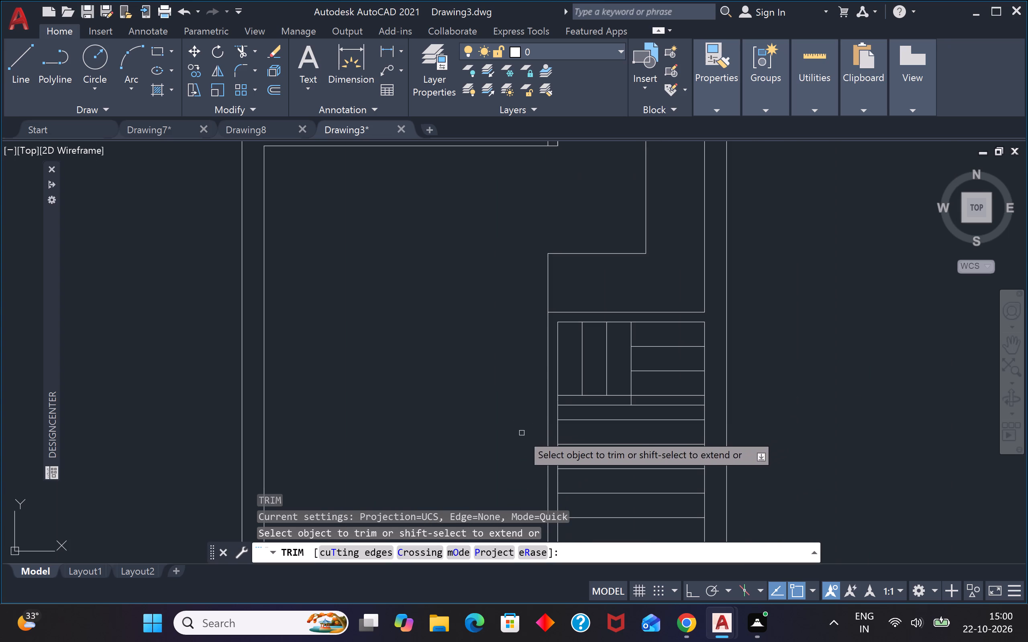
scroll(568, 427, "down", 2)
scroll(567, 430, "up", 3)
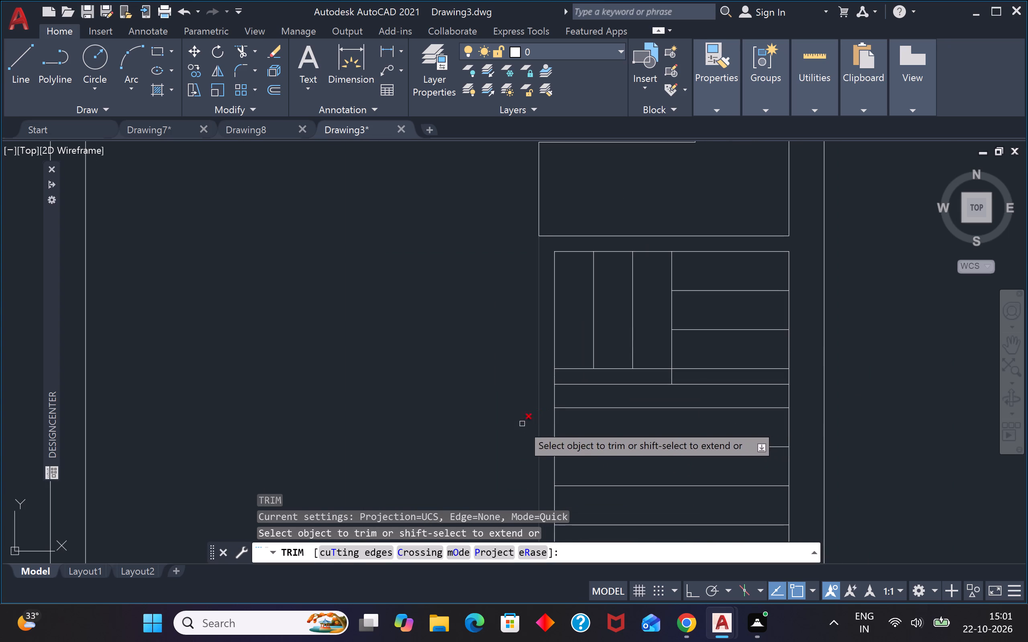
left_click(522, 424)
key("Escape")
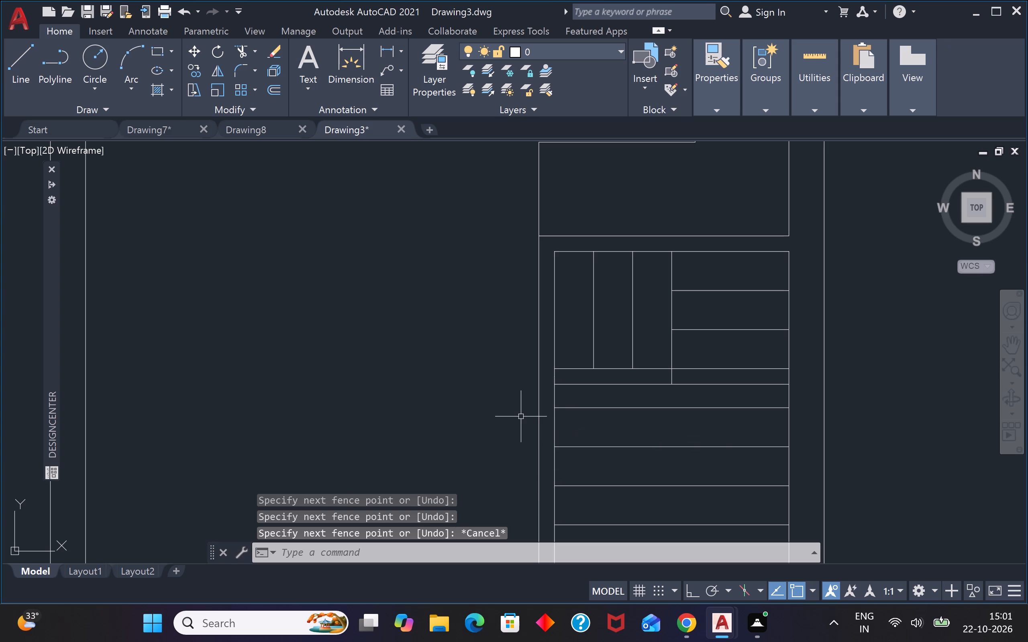
Extend the short vertical line down through all the lower treads to the inner bottom wall line of the stair room.
type("ex")
key("space")
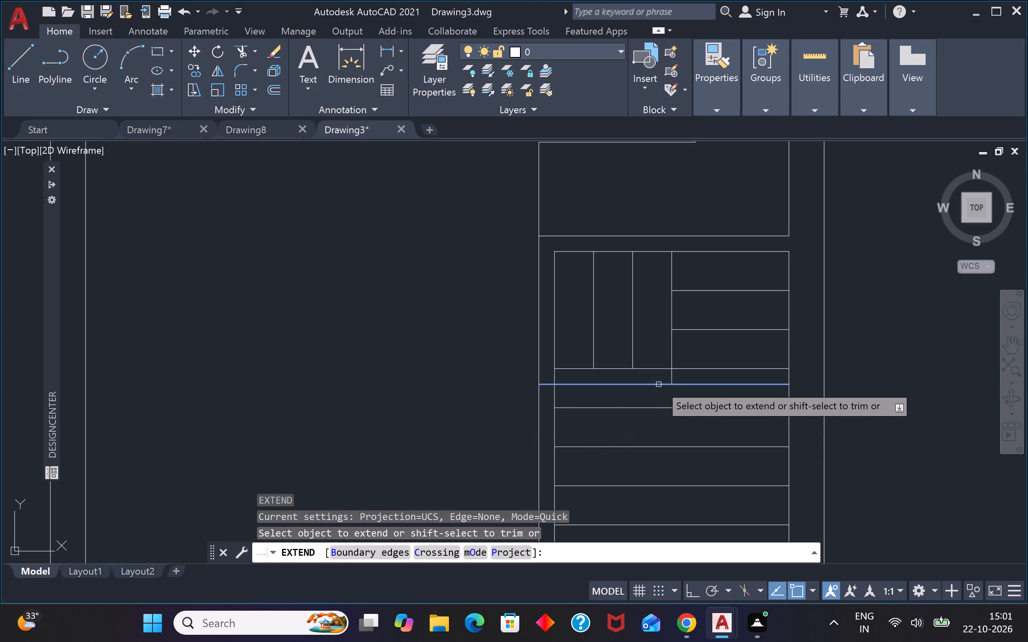
left_click(671, 380)
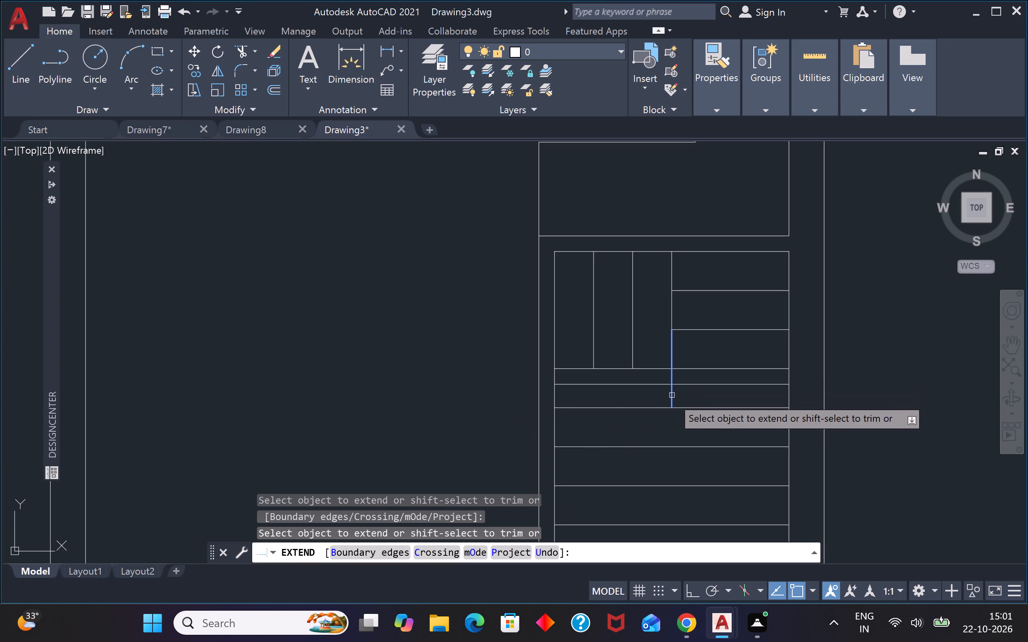
left_click(672, 397)
left_click(672, 423)
scroll(672, 419, "down", 3)
scroll(673, 431, "up", 3)
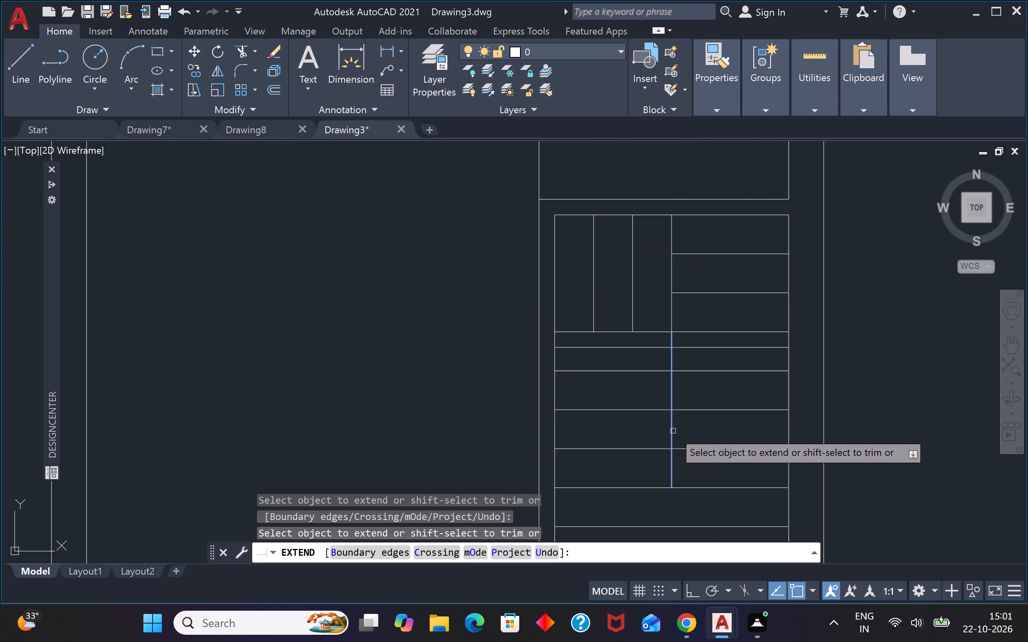
left_click(671, 438)
left_click(673, 466)
scroll(674, 457, "down", 4)
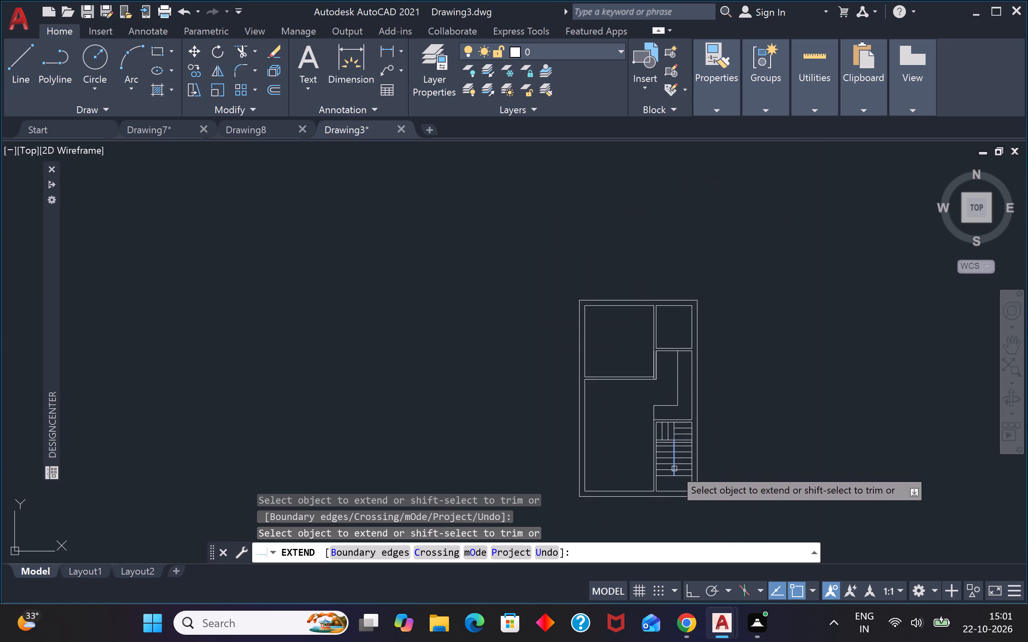
scroll(674, 468, "up", 3)
left_click(675, 465)
scroll(685, 461, "down", 3)
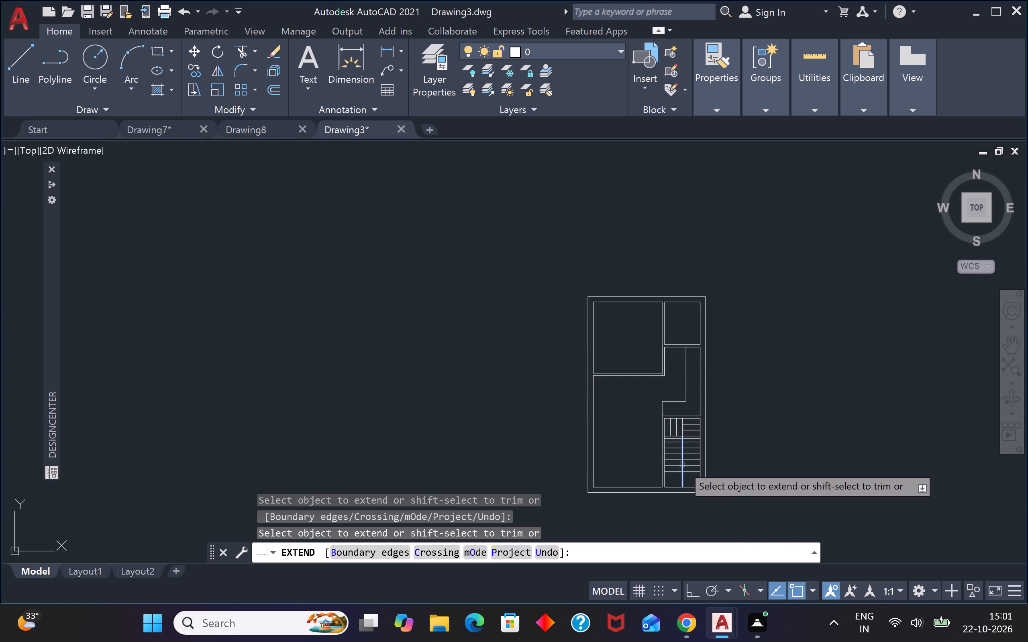
scroll(681, 469, "up", 3)
left_click(690, 468)
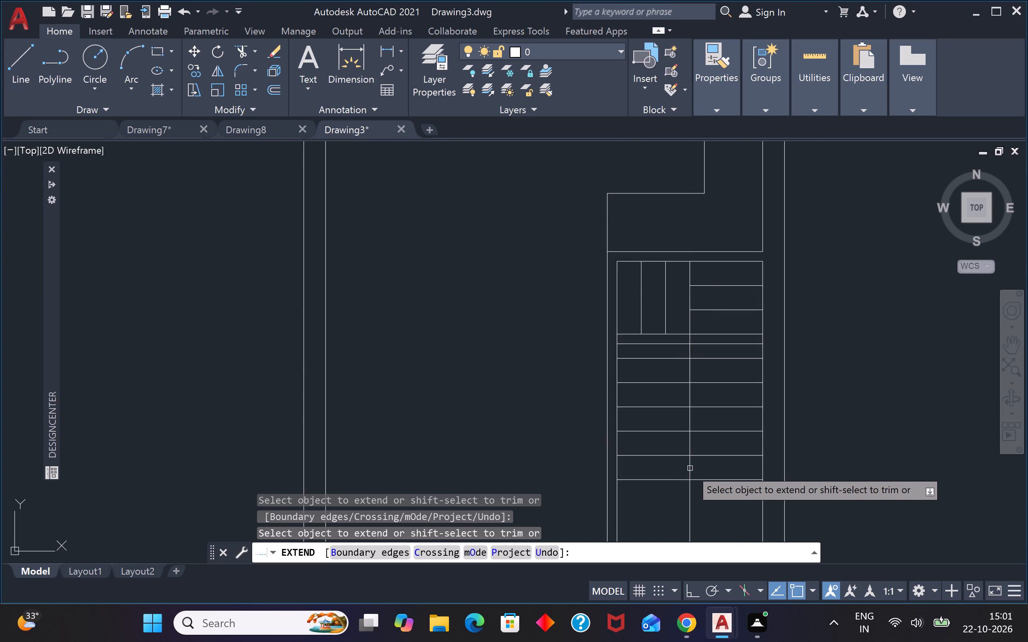
scroll(696, 449, "down", 3)
key("Escape")
key("Escape")
Trim the five lowest horizontal tread lines on the left side of the extended vertical line.
type("tr")
key("space")
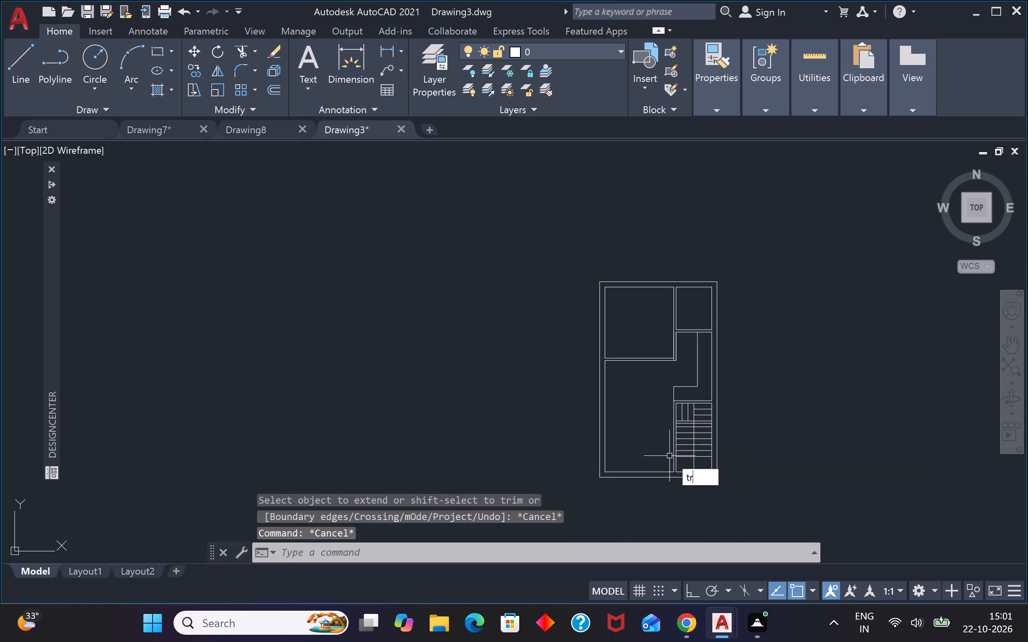
scroll(656, 474, "up", 4)
left_click(803, 411)
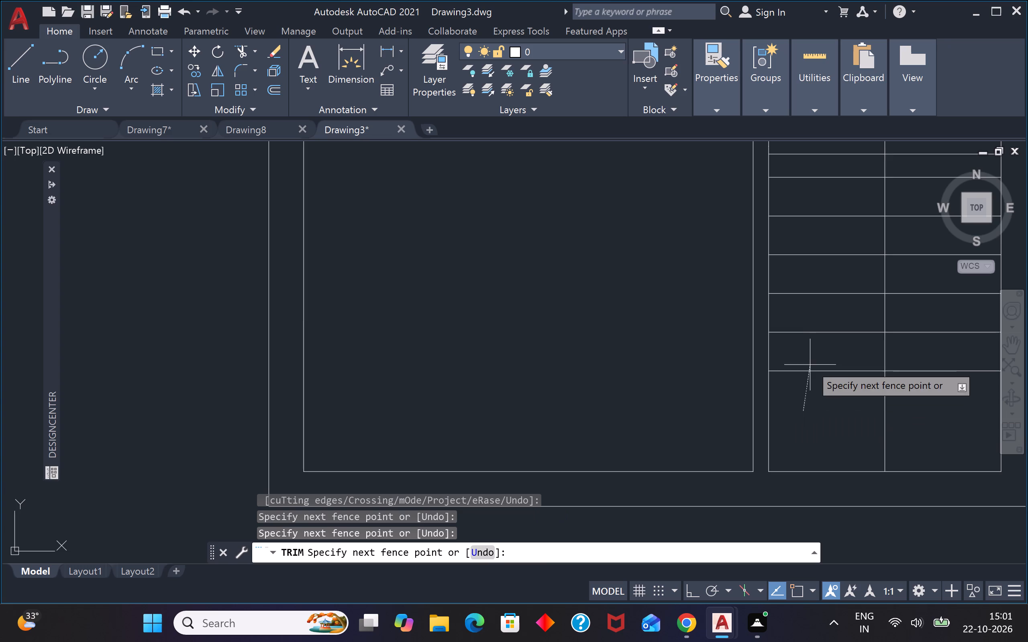
scroll(798, 338, "down", 3)
scroll(808, 303, "up", 3)
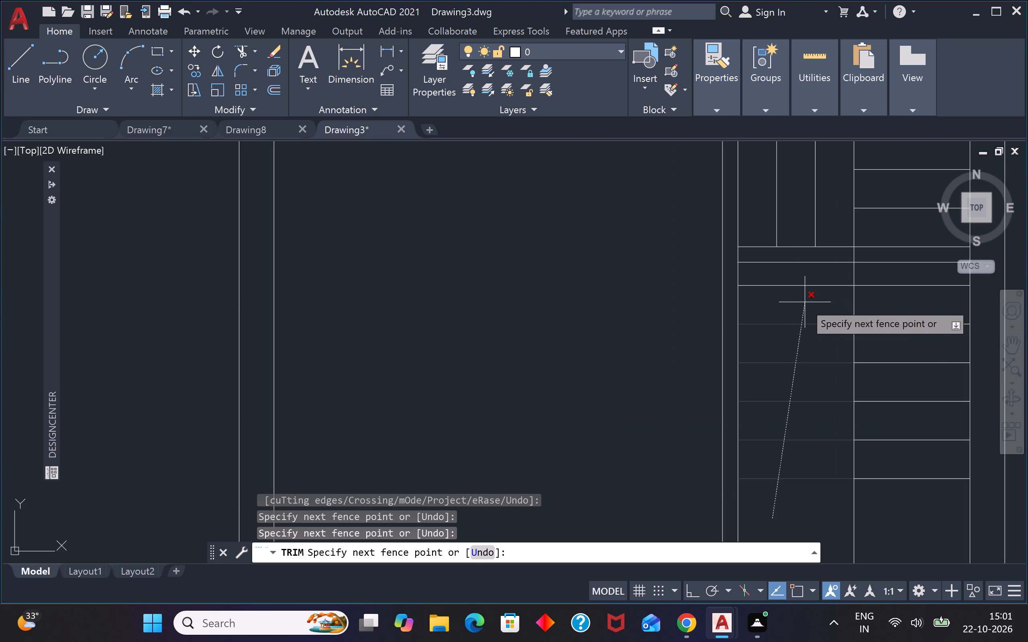
left_click(803, 301)
scroll(799, 305, "down", 2)
scroll(798, 315, "up", 2)
key("Escape")
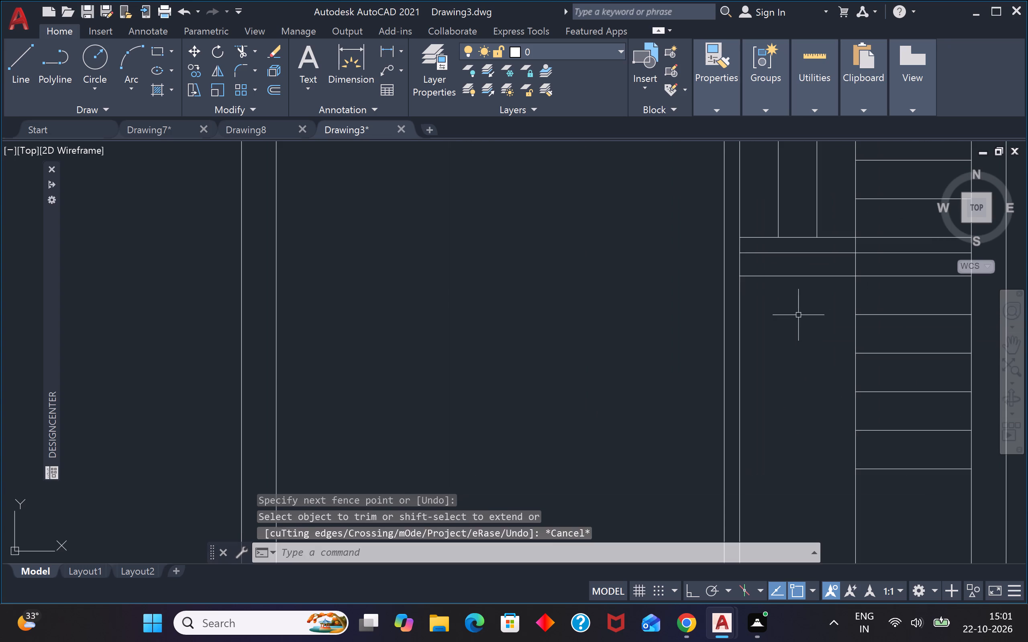
key("Escape")
Offset the long vertical line through the lower treads 4" to the left.
key("o")
key("space")
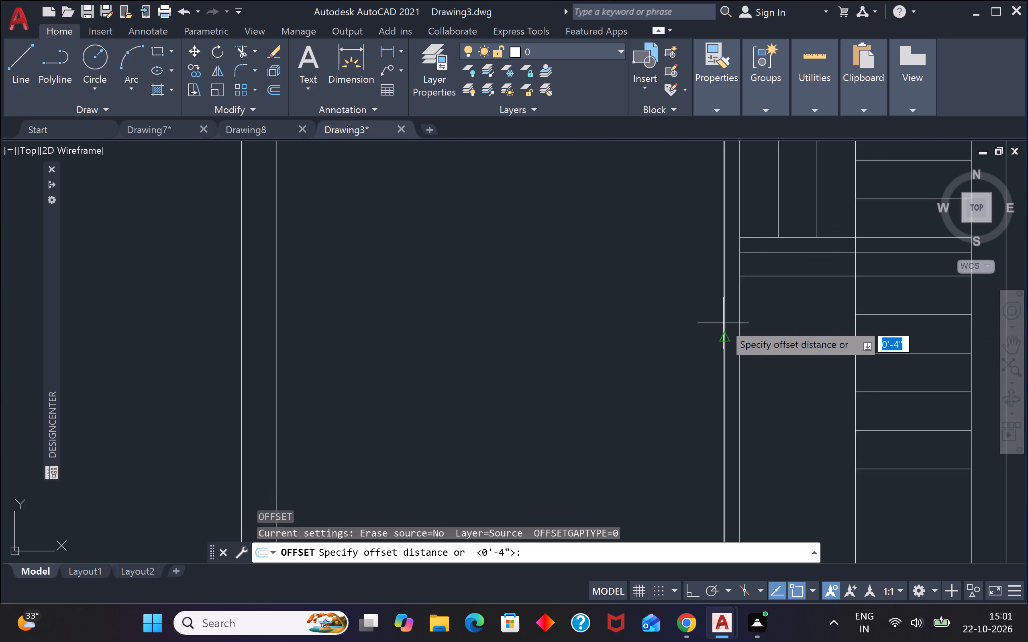
key("4")
key("shift+quotedbl")
key("Return")
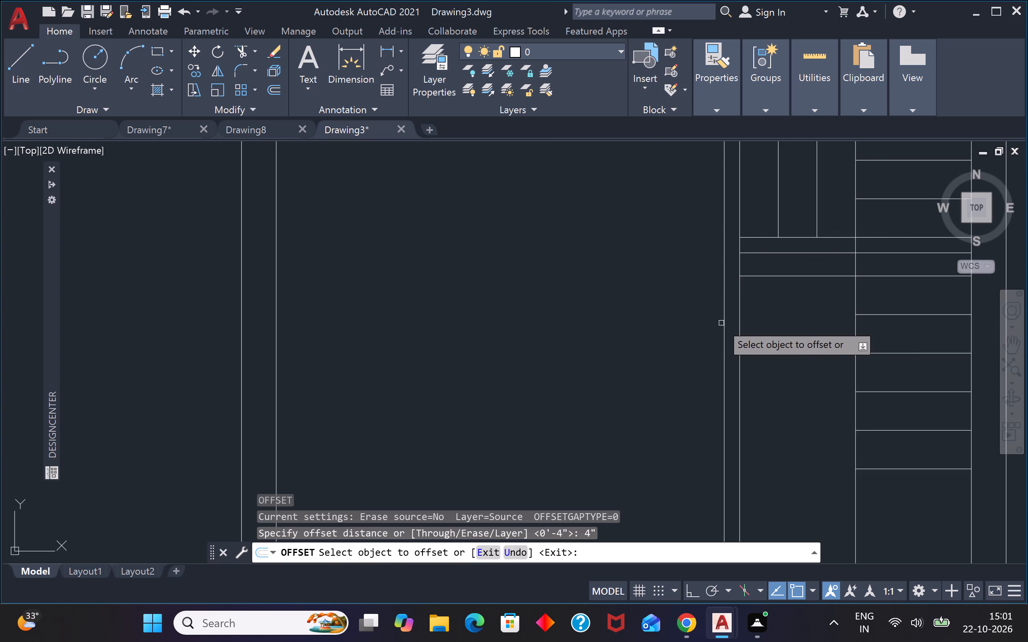
left_click_drag(858, 338, 853, 337)
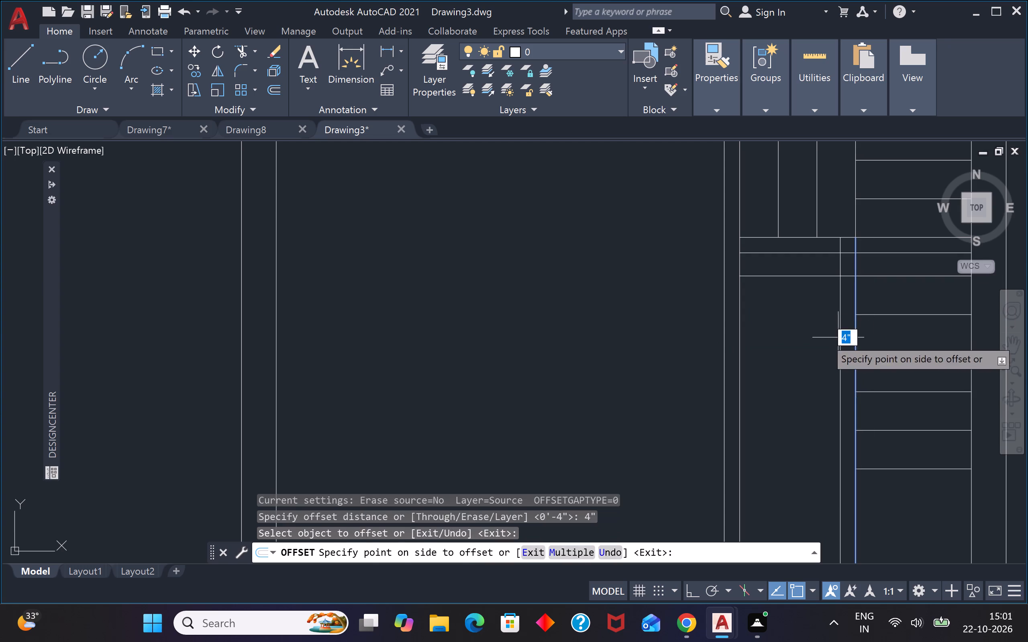
left_click(821, 338)
key("Escape")
key("Escape")
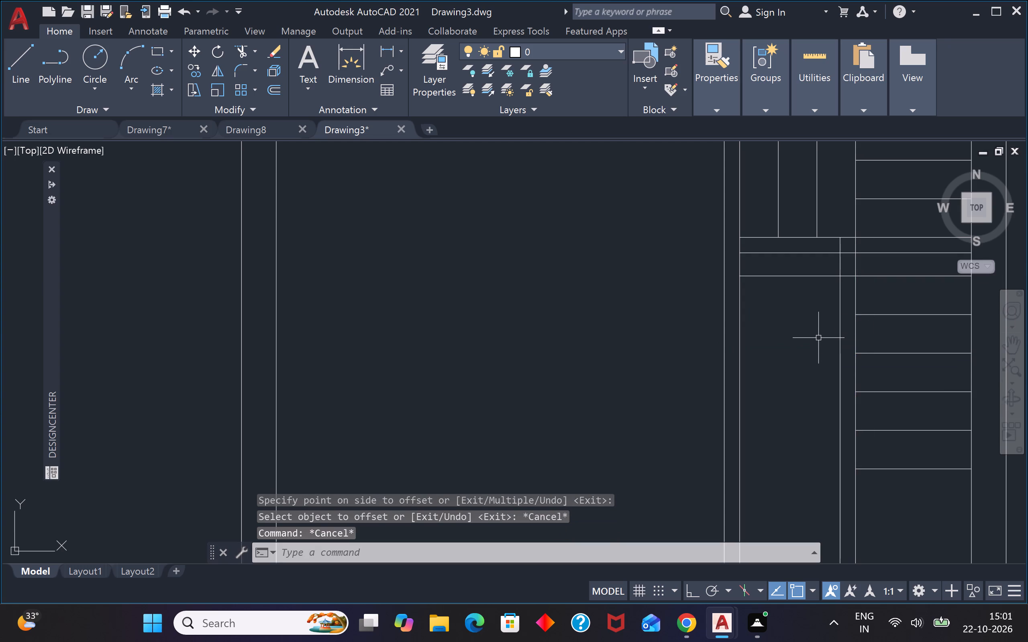
Trim the vertical pair above the 4" horizontal offset line, and trim that line and the tread line below it between the pair.
type("tr")
key("space")
scroll(853, 246, "up", 3)
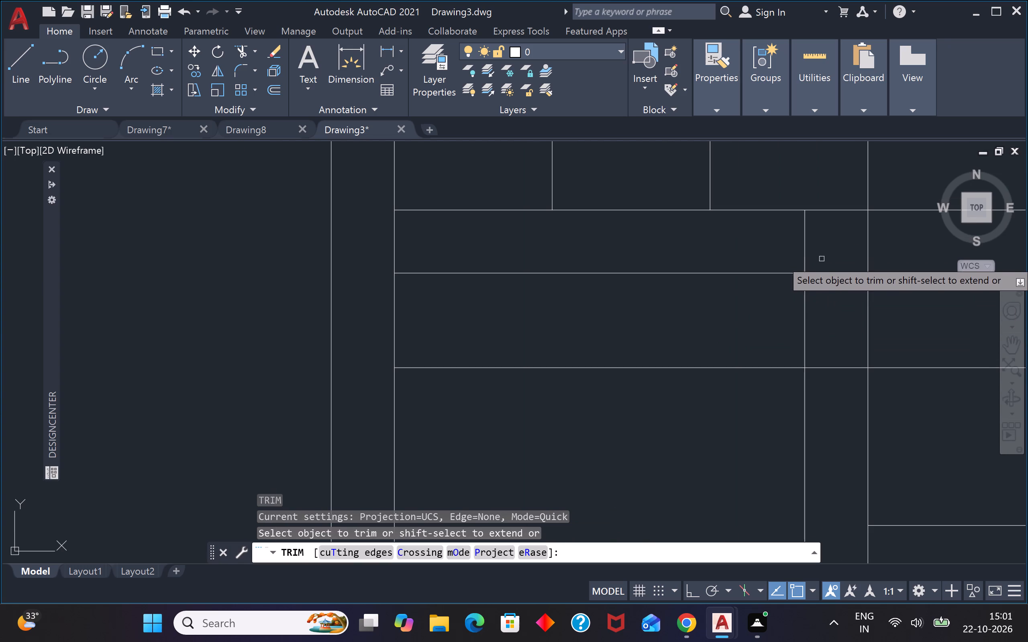
left_click_drag(763, 252, 767, 252)
left_click(877, 248)
left_click(840, 248)
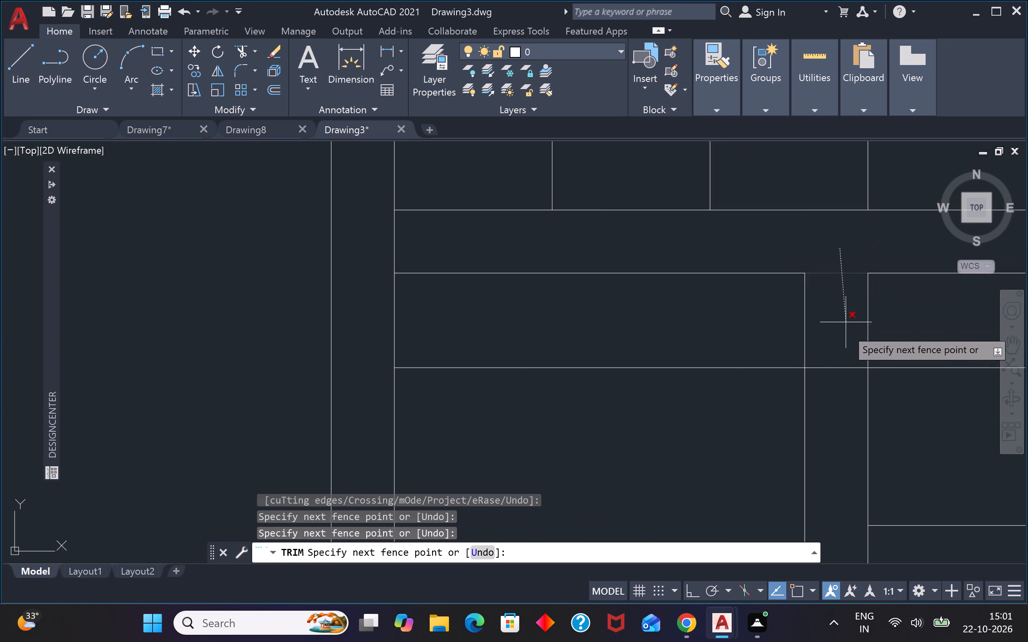
left_click(844, 345)
left_click(846, 344)
left_click(846, 376)
Trim both lines of the vertical pair between the 4" horizontal offset line and the tread line below it.
left_click_drag(752, 324, 798, 323)
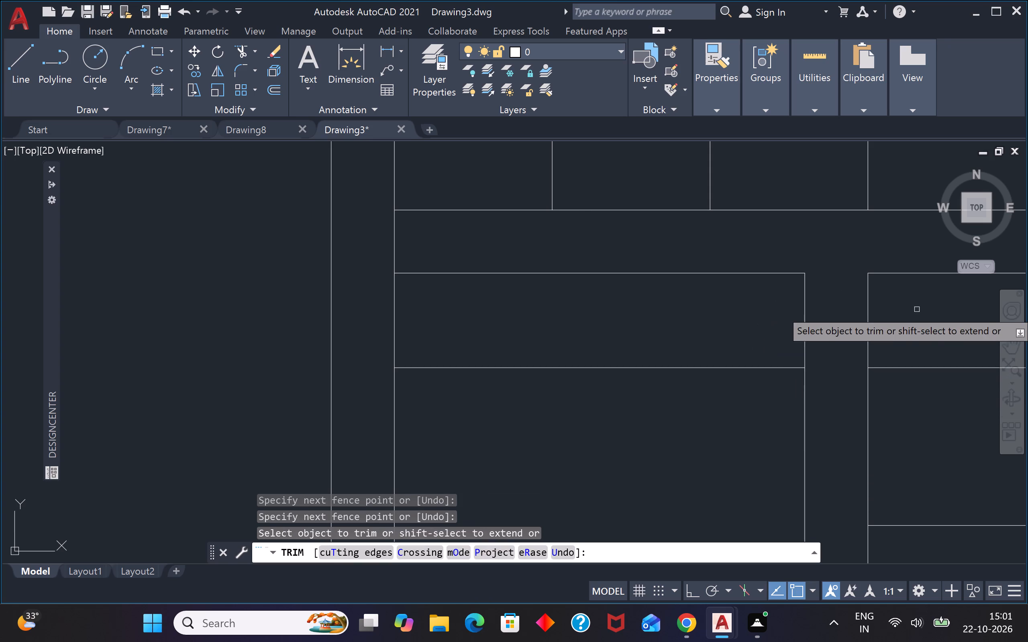
left_click(799, 304)
left_click(814, 311)
left_click_drag(834, 301, 838, 301)
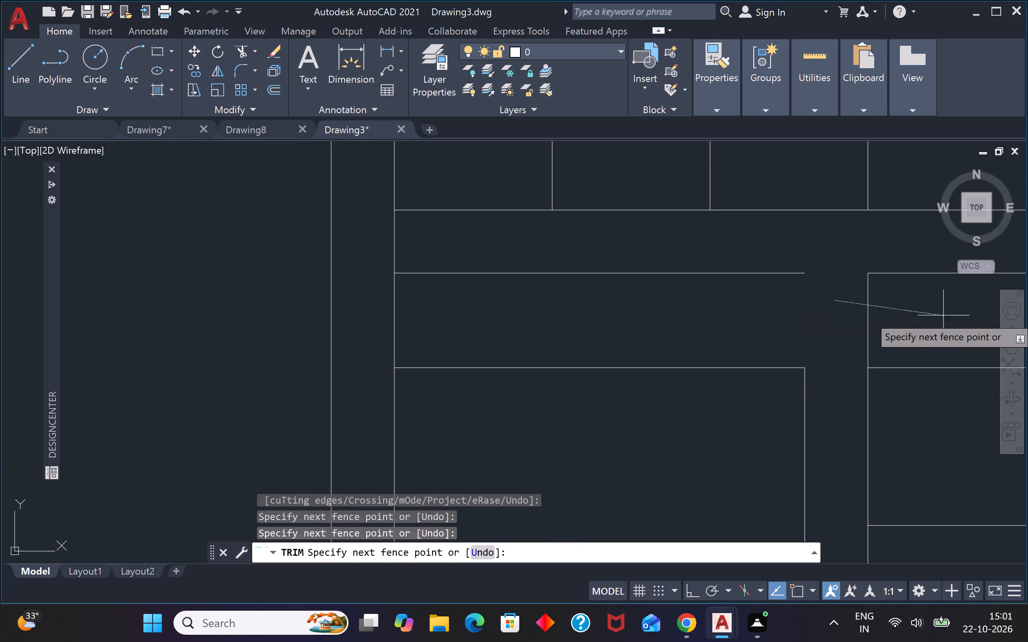
left_click(928, 313)
scroll(926, 313, "down", 4)
scroll(918, 313, "up", 2)
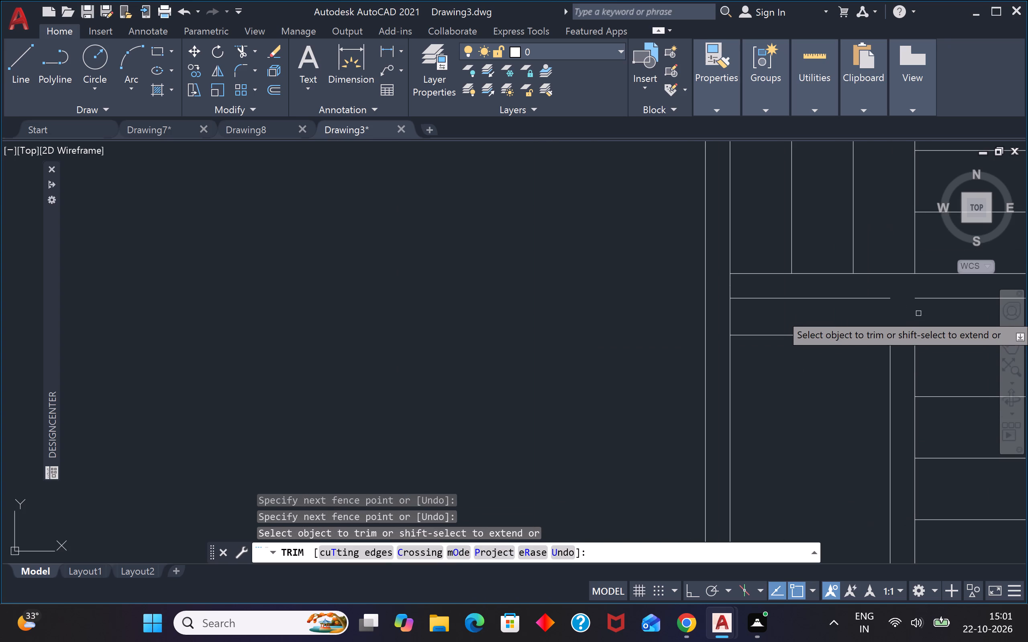
left_click(924, 299, "shift")
scroll(911, 310, "down", 4)
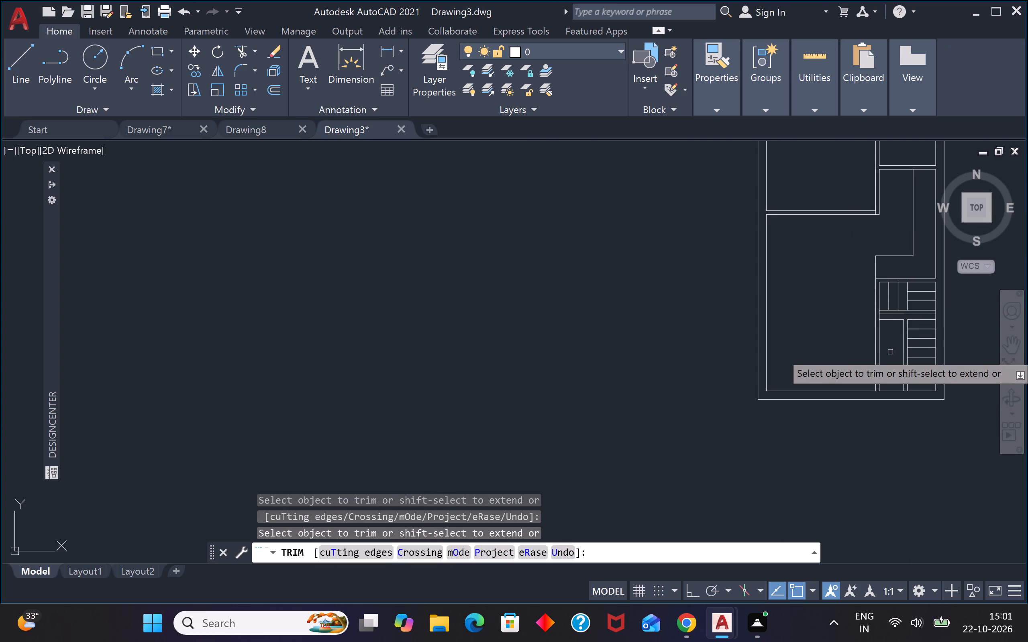
key("Escape")
key("Escape")
scroll(903, 315, "up", 3)
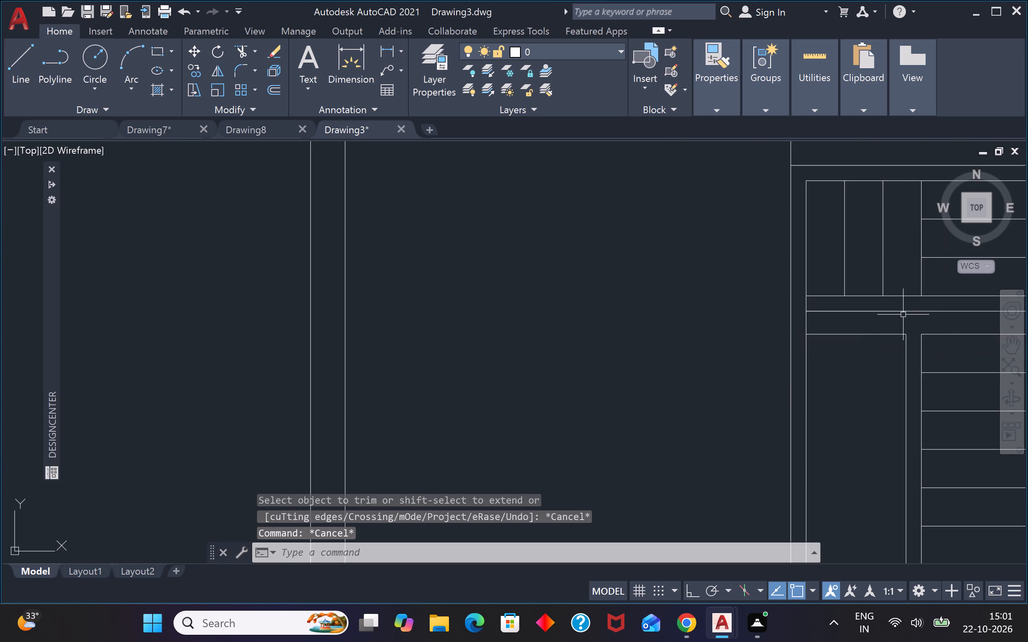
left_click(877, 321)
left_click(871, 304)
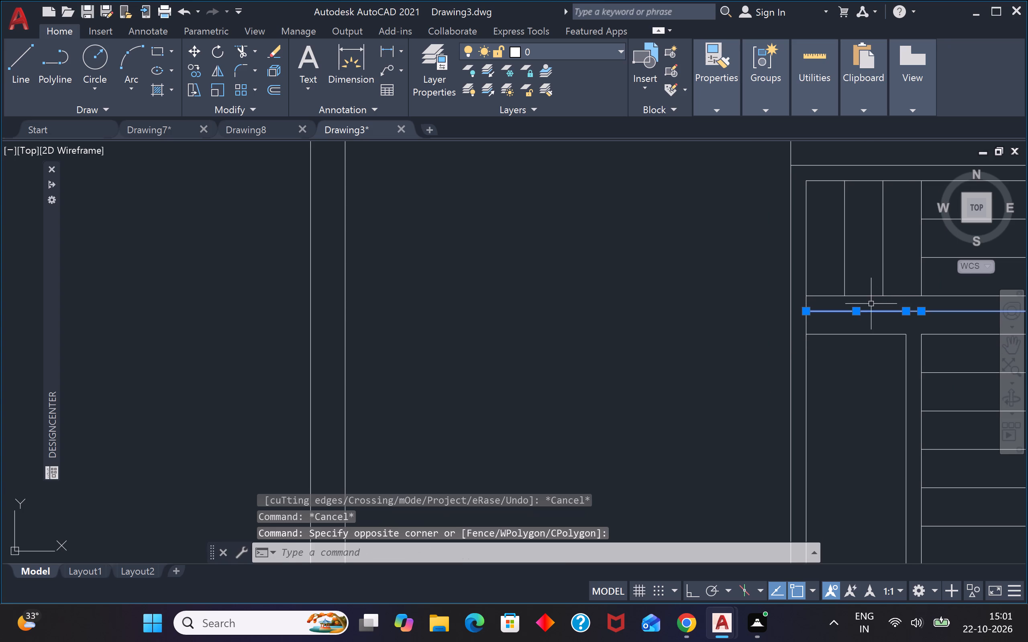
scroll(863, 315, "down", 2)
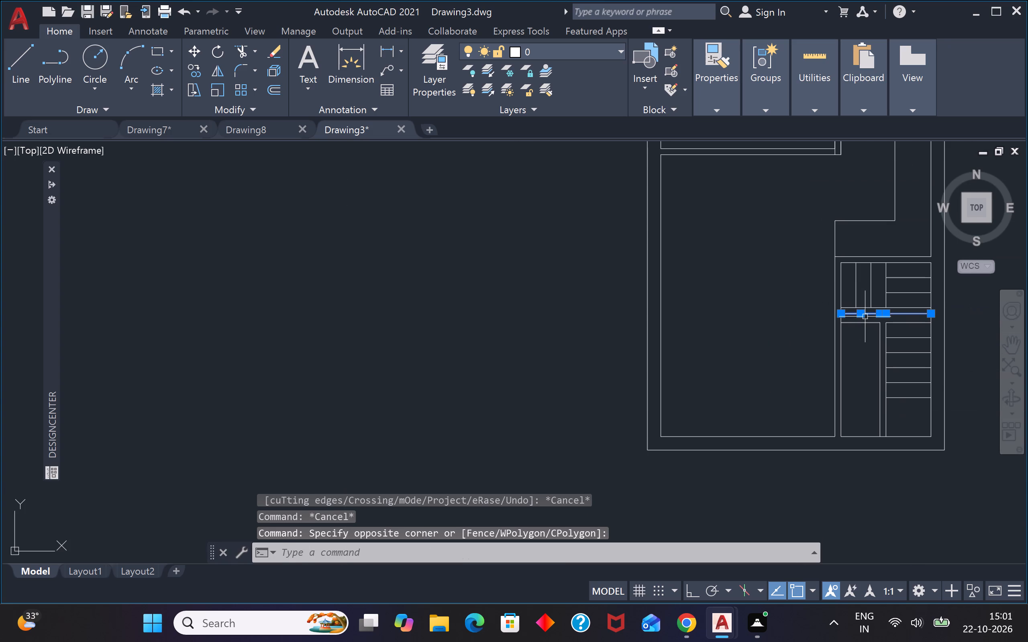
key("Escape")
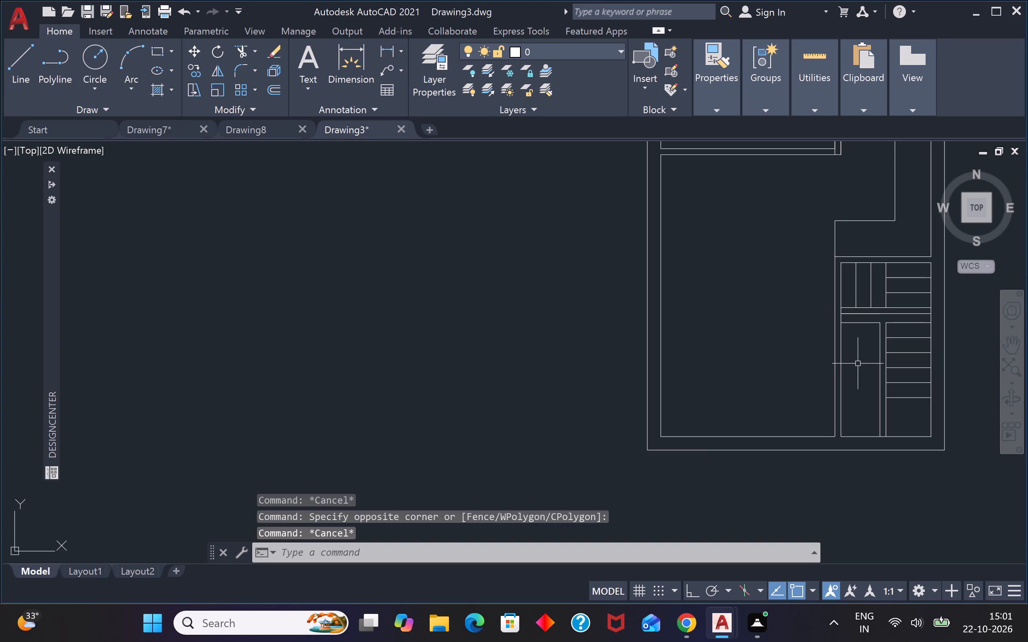
Extend the bottom line of the sideways treads and the two horizontal lines below it left to the outer vertical divider line.
key("e")
type("x")
key("space")
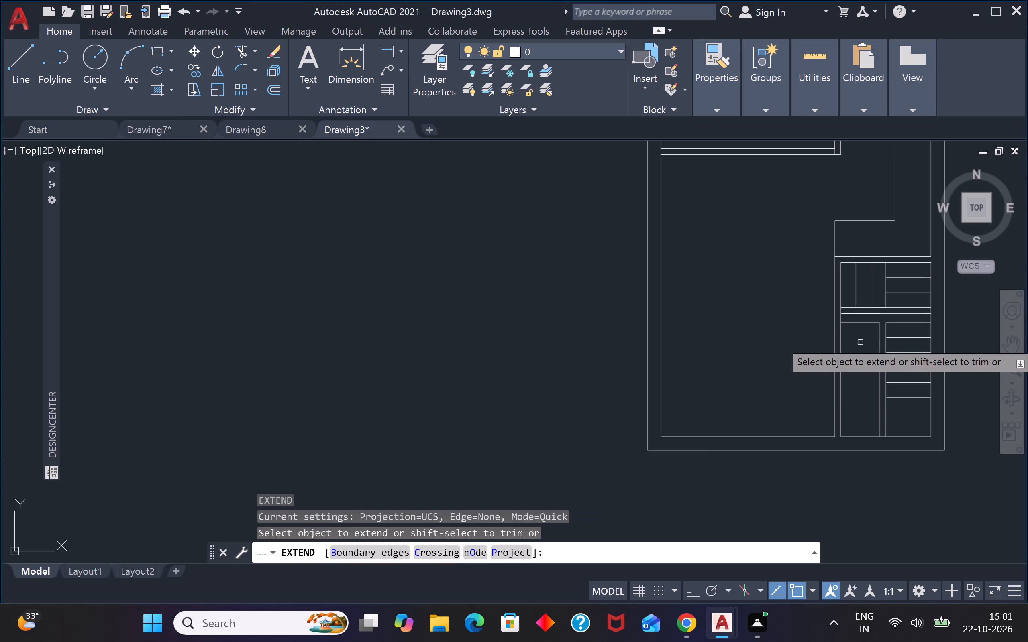
left_click(856, 320)
left_click(855, 329)
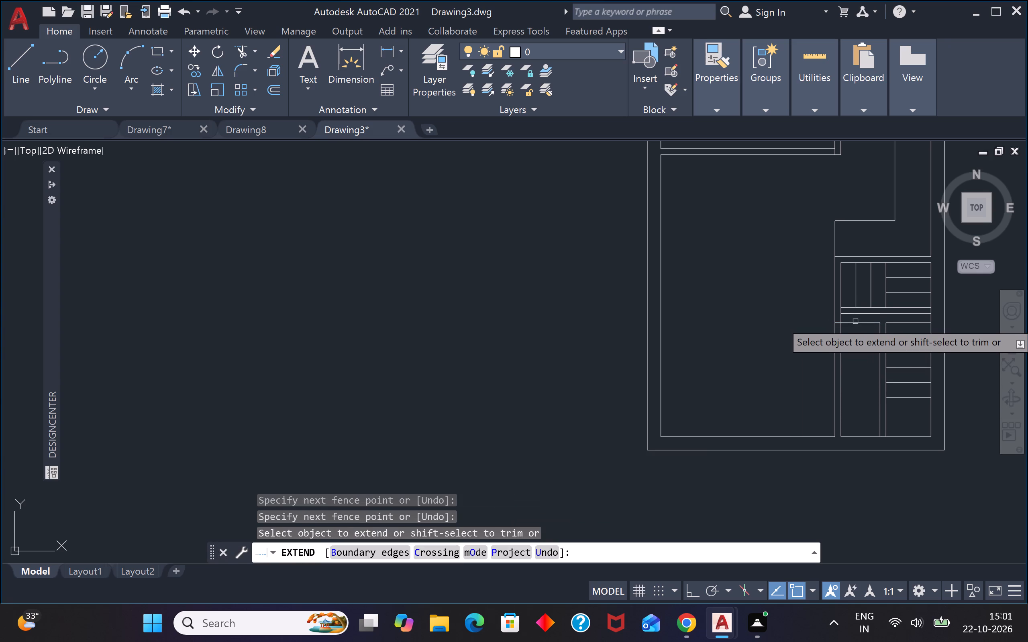
scroll(855, 320, "up", 3)
left_click(854, 303)
left_click(846, 289)
left_click_drag(830, 285, 829, 281)
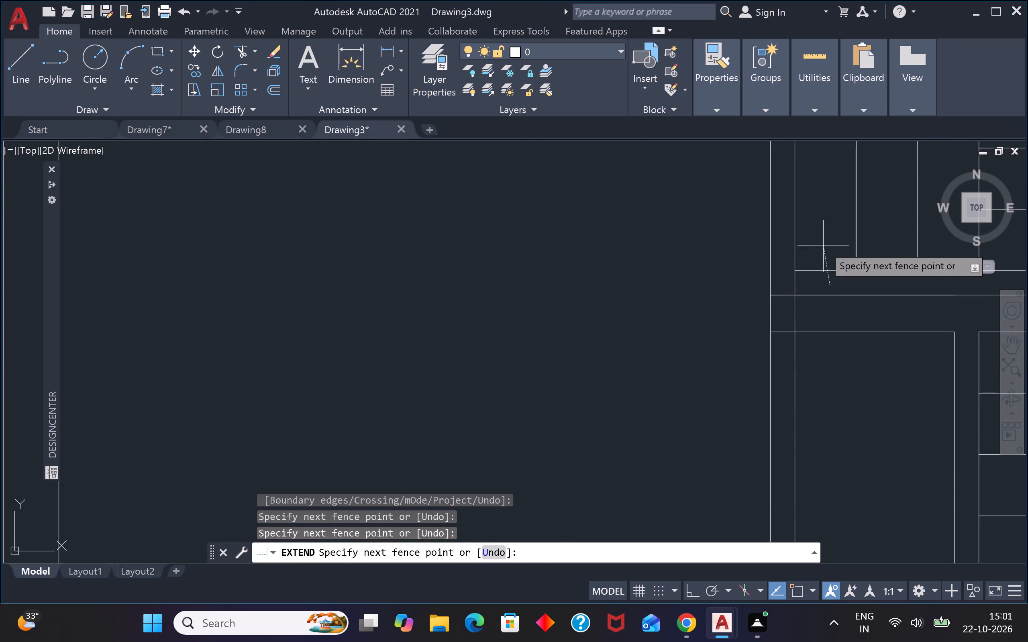
left_click(823, 244)
scroll(823, 244, "down", 3)
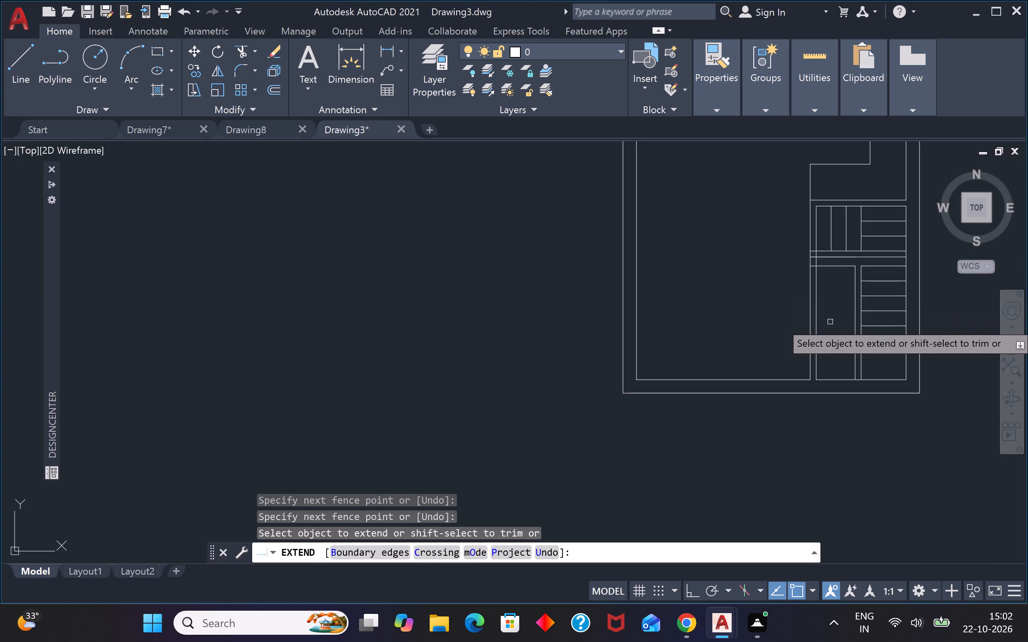
Trim both left divider verticals below the lowest of the three extended horizontal lines.
left_click(830, 321, "shift")
left_click(781, 328, "shift")
scroll(831, 381, "up", 1)
left_click(831, 381)
scroll(829, 377, "down", 2)
scroll(830, 303, "up", 6)
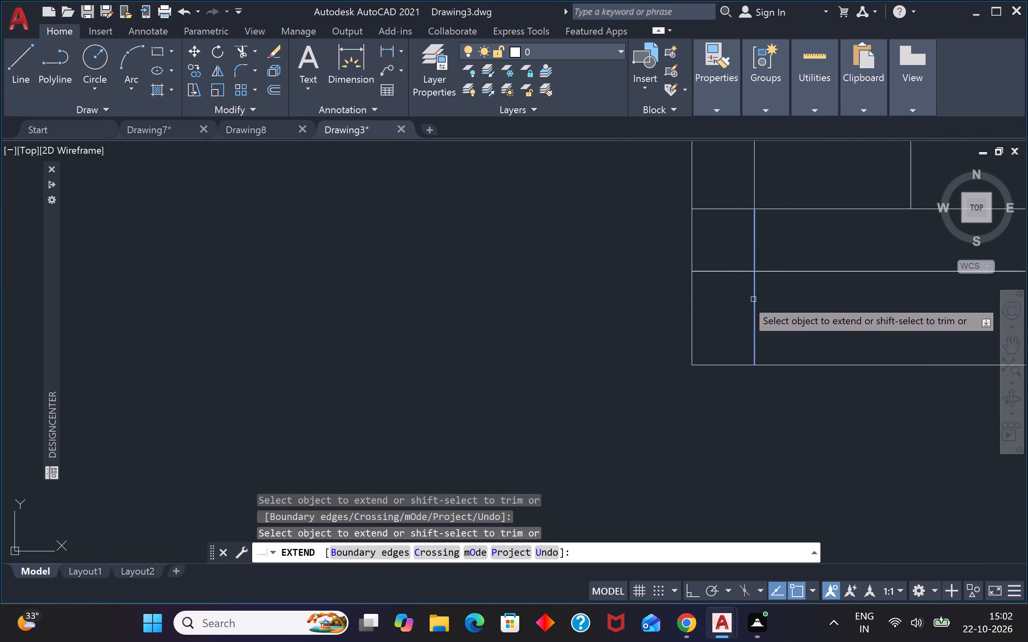
Trim the upper two extended lines between the left divider verticals, and trim the inner vertical below the sideways treads.
left_click_drag(718, 300, 718, 290, "shift")
left_click(706, 207, "shift")
left_click(725, 244, "shift")
left_click(785, 239, "shift")
scroll(786, 239, "down", 4, "shift")
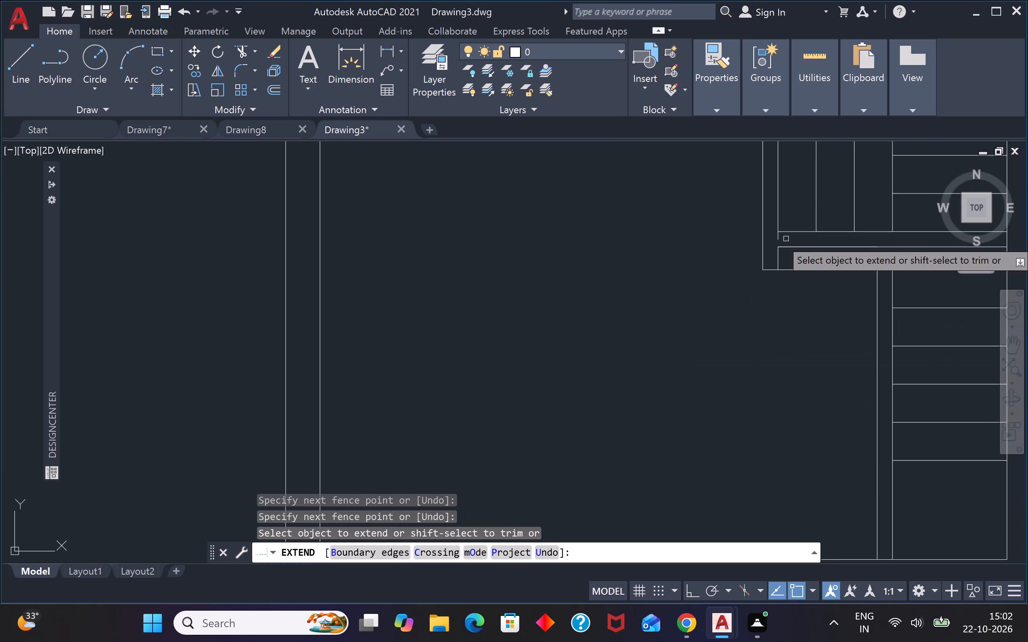
scroll(786, 238, "up", 3, "shift")
left_click_drag(785, 235, 781, 232, "shift")
left_click(723, 225, "shift")
scroll(753, 299, "down", 3, "shift")
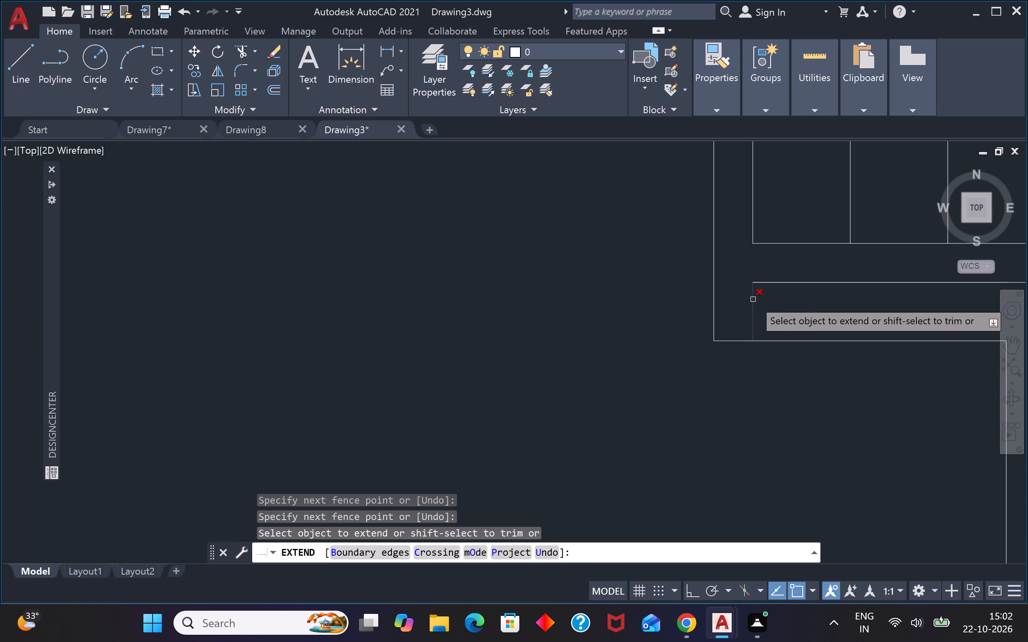
scroll(753, 299, "down", 1, "shift")
scroll(759, 301, "up", 2)
left_click(759, 301, "shift")
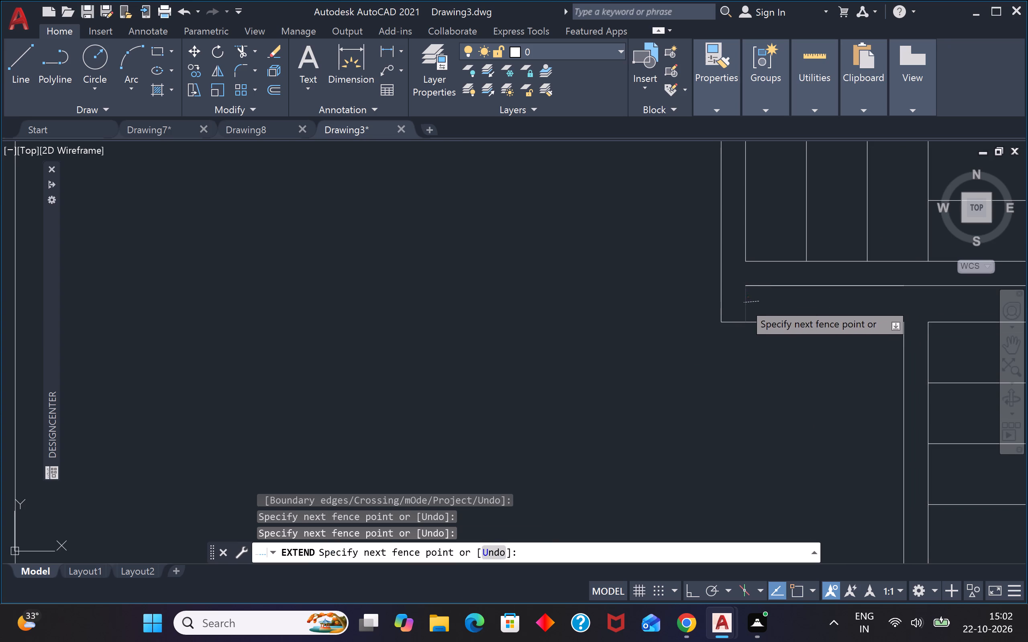
left_click(744, 303, "shift")
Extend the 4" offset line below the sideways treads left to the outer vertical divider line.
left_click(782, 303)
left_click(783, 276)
Extend the long vertical line of the lower treads up to the bottom line of the sideways treads.
scroll(783, 277, "down", 3)
scroll(787, 279, "up", 2)
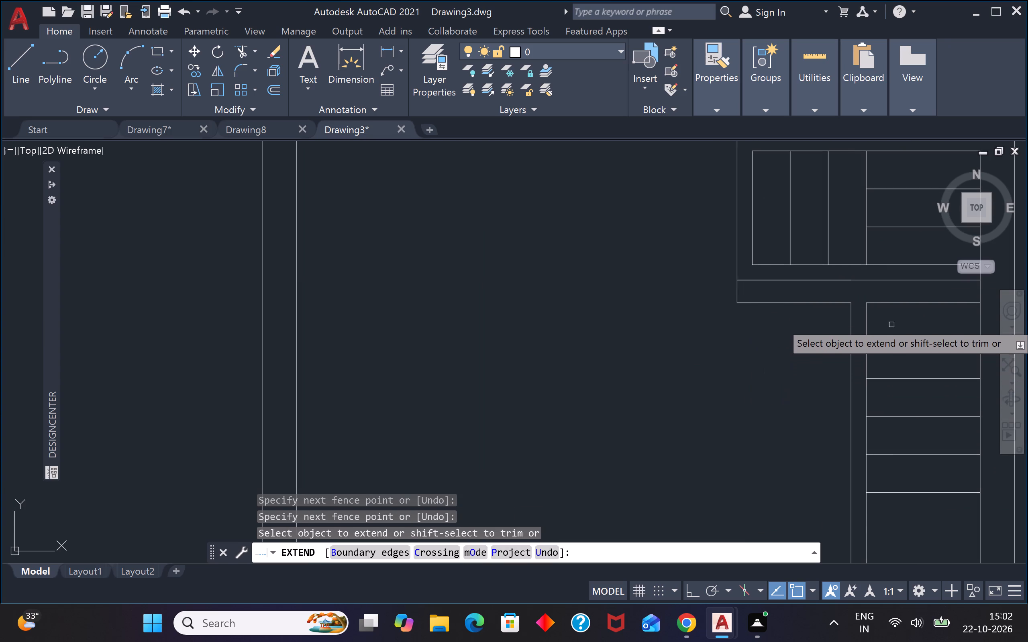
left_click(865, 321)
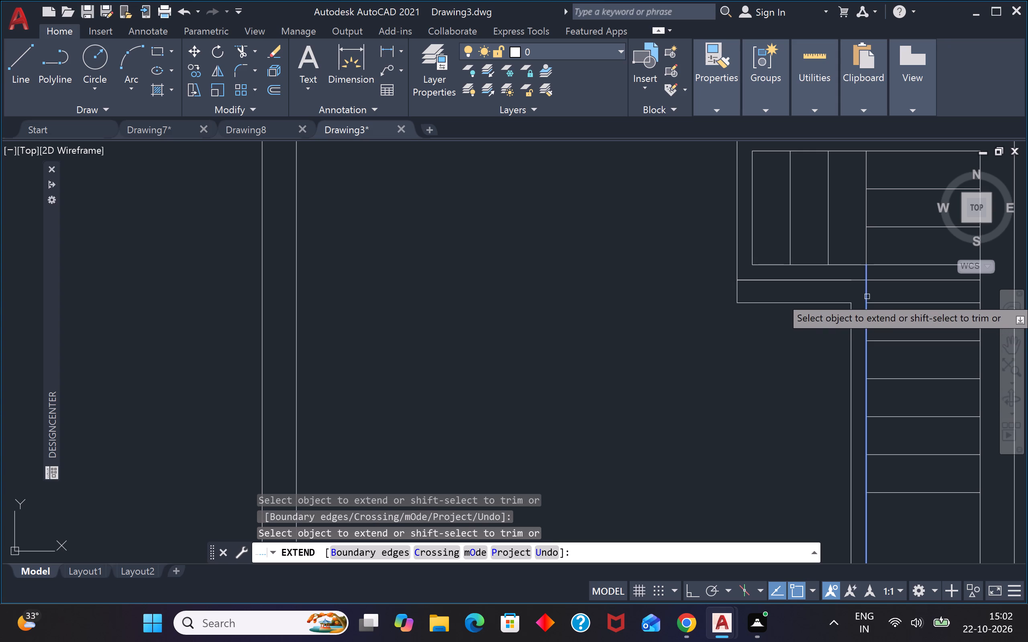
left_click(867, 297)
scroll(869, 294, "down", 1)
scroll(857, 284, "up", 2)
Trim the two horizontal lines below the sideways treads on the left side of the lower flight.
left_click(845, 282, "shift")
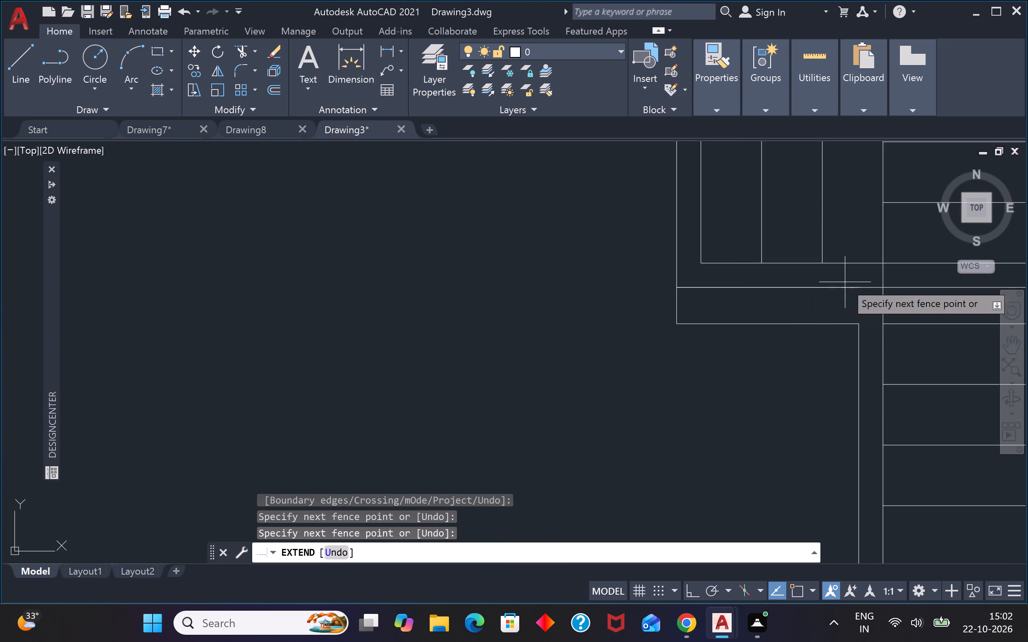
left_click(829, 307, "shift")
scroll(830, 301, "down", 3)
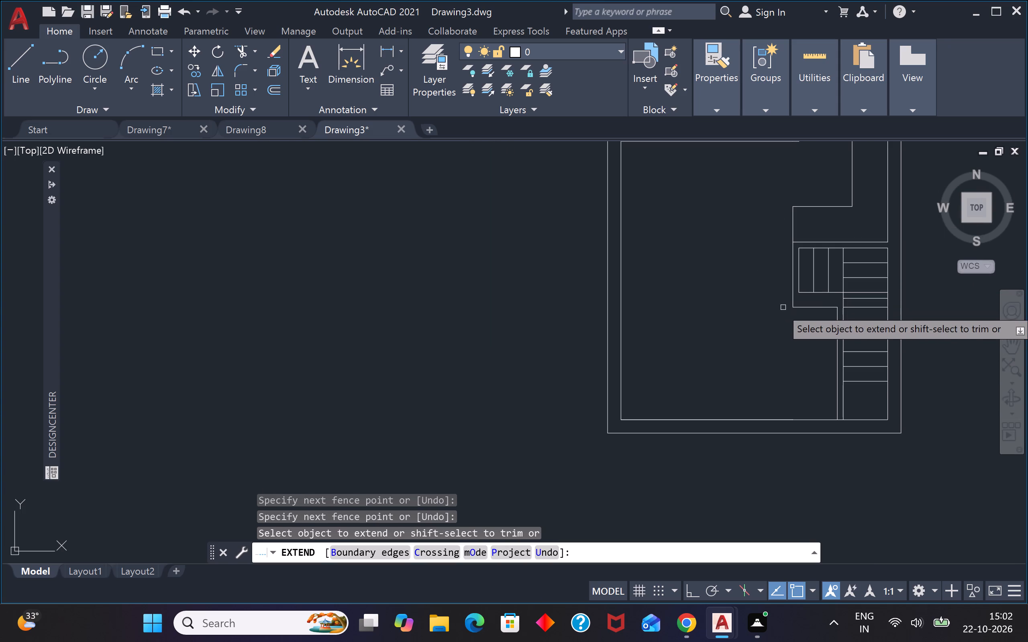
left_click(817, 313, "shift")
left_click(817, 304, "shift")
scroll(817, 304, "up", 2)
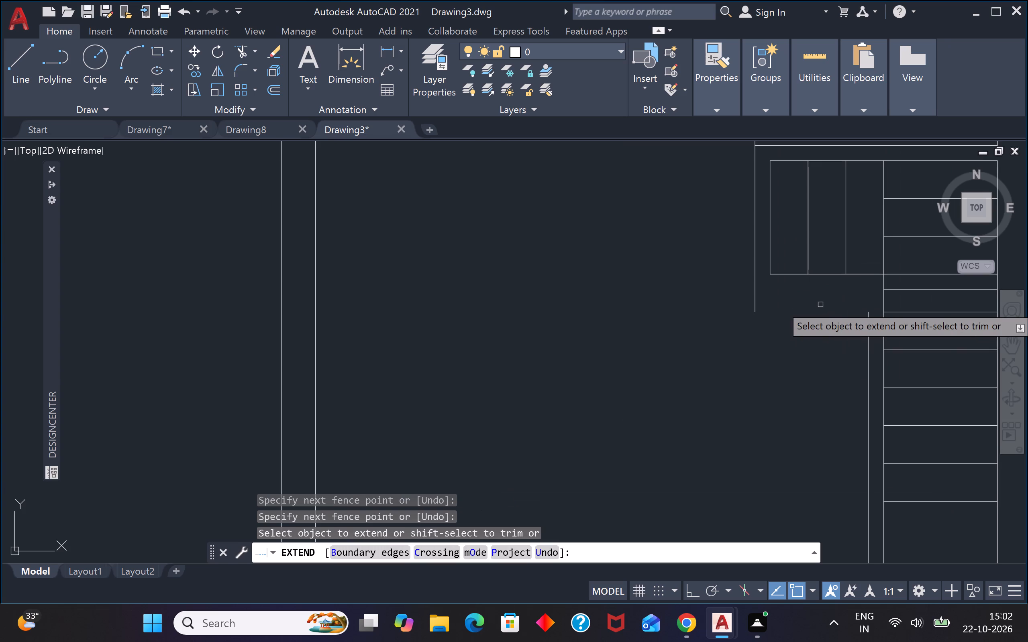
key("Escape")
Offset the bottom line of the sideways treads 4" downward.
type("o")
key("space")
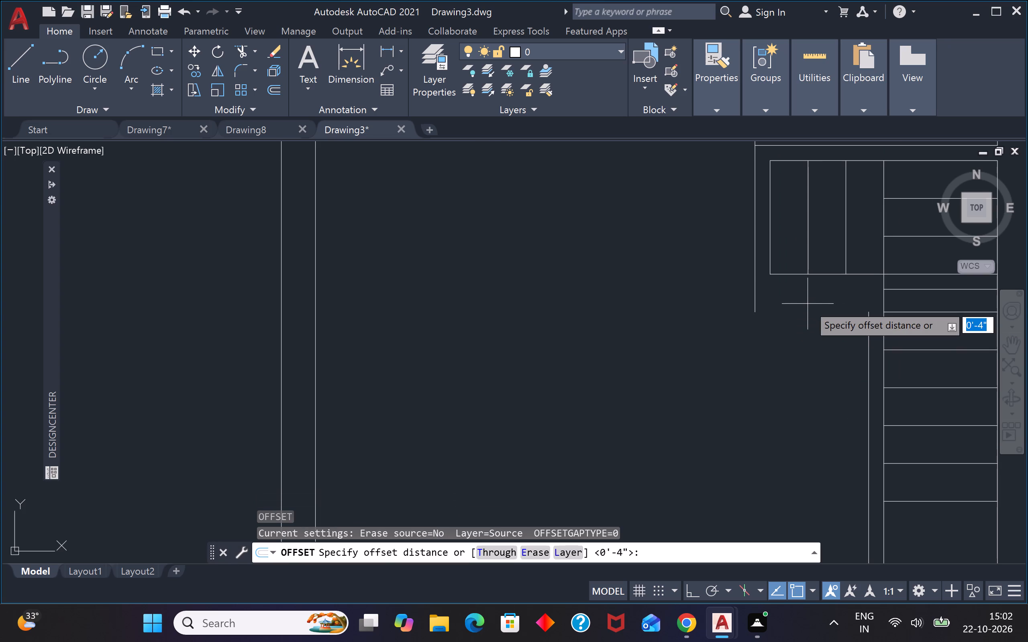
key("Return")
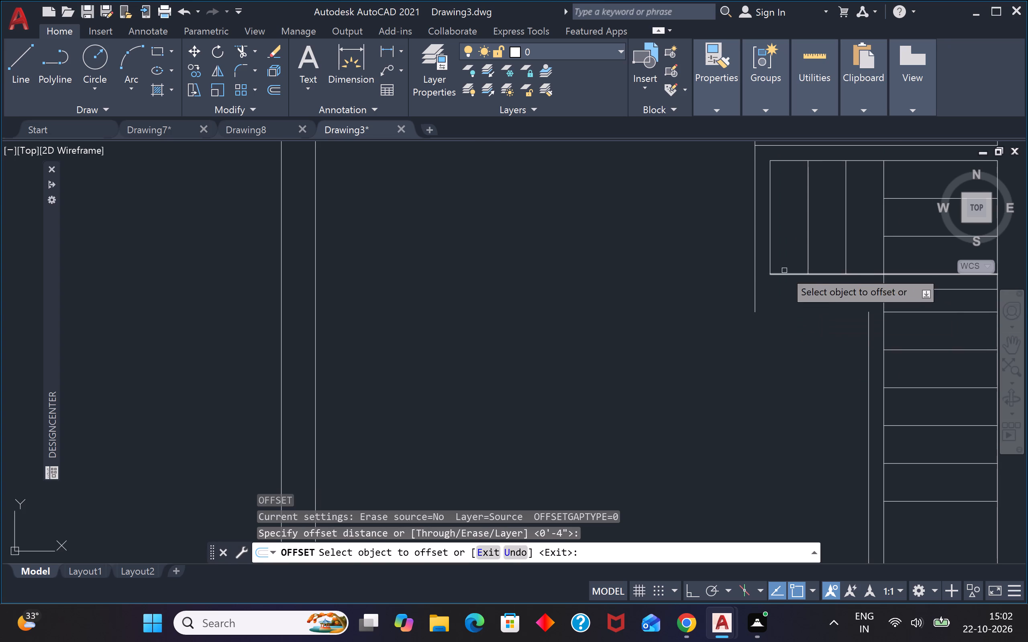
left_click(825, 274)
left_click(809, 304)
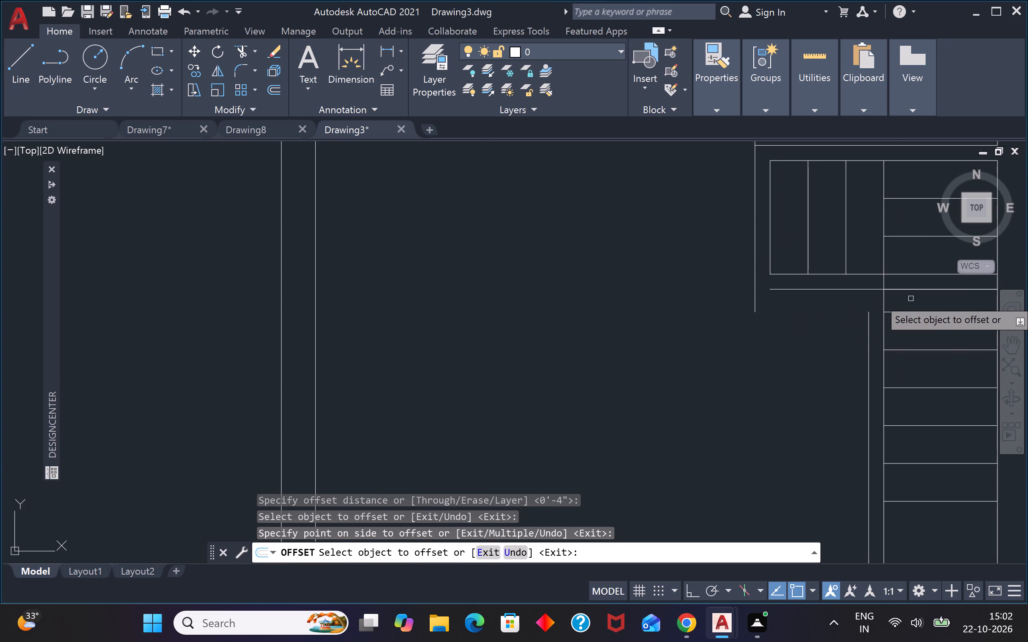
key("Escape")
key("Escape")
Trim the horizontal lines at the 4" offset position across the lower flight, right of its long vertical line.
type("tr")
key("space")
left_click(906, 303)
left_click(911, 286)
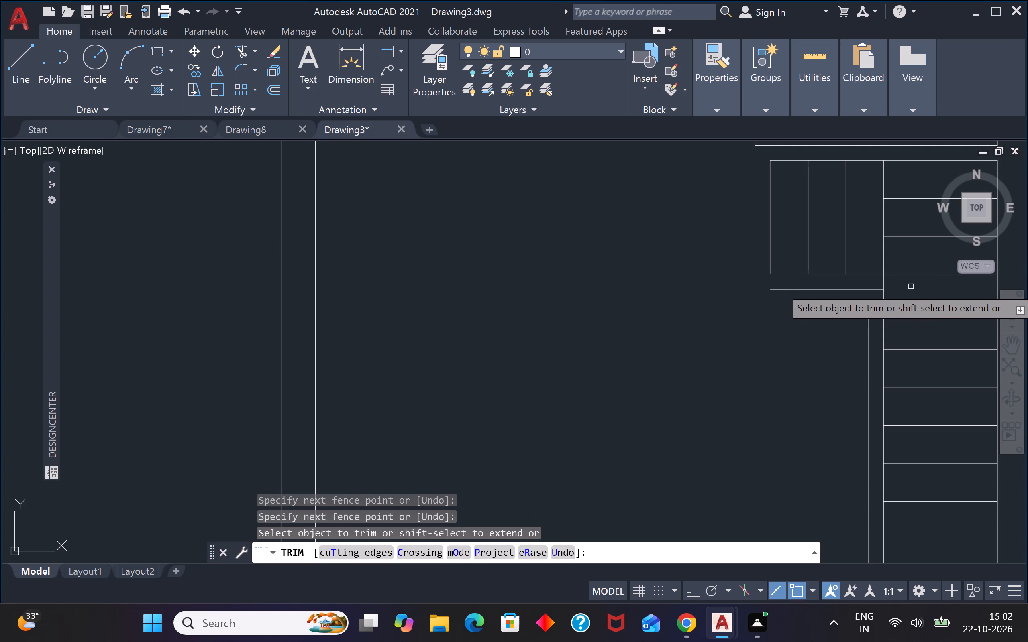
Extend the lower flight's outer divider vertical up to the 4" offset line, and that line left to the outer divider vertical.
left_click(869, 343, "shift")
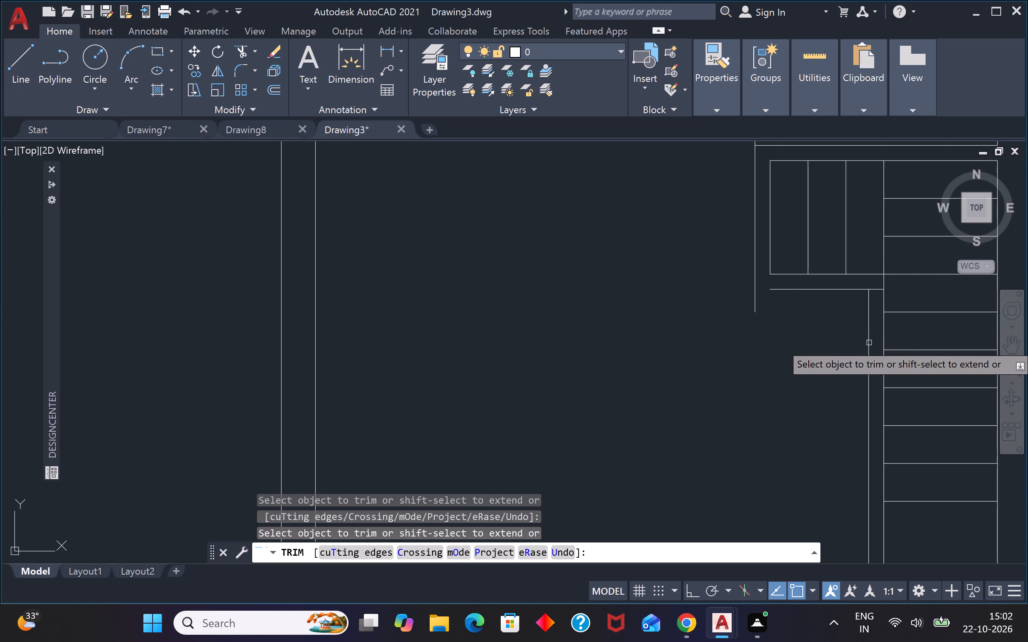
left_click(802, 291, "shift")
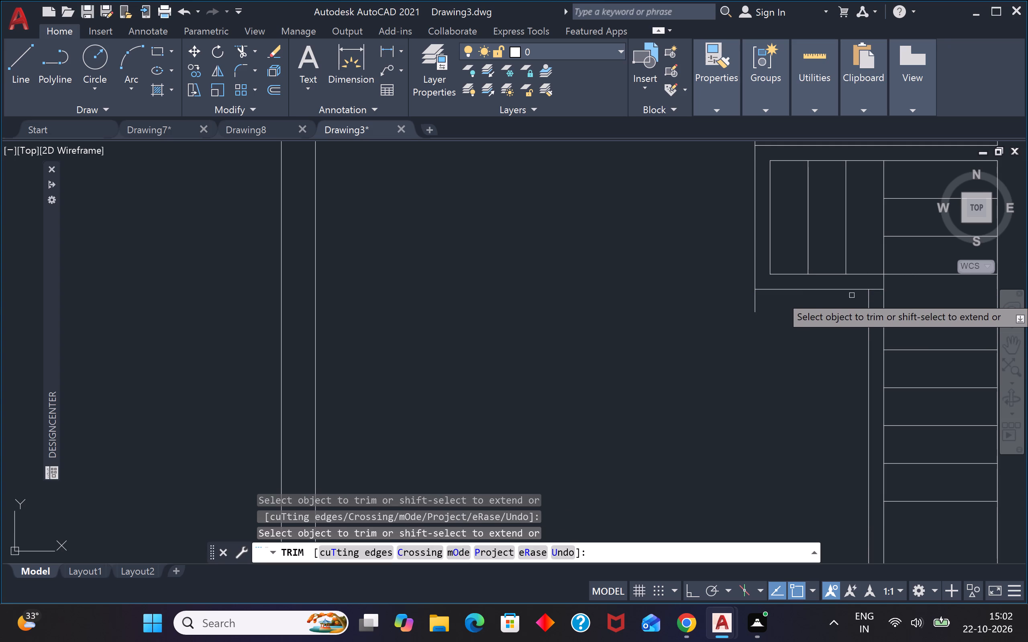
Trim the 4" offset line between the lower flight's vertical pair, and the outer left divider vertical below the offset line.
scroll(863, 296, "up", 4)
left_click(920, 276)
left_click(912, 244)
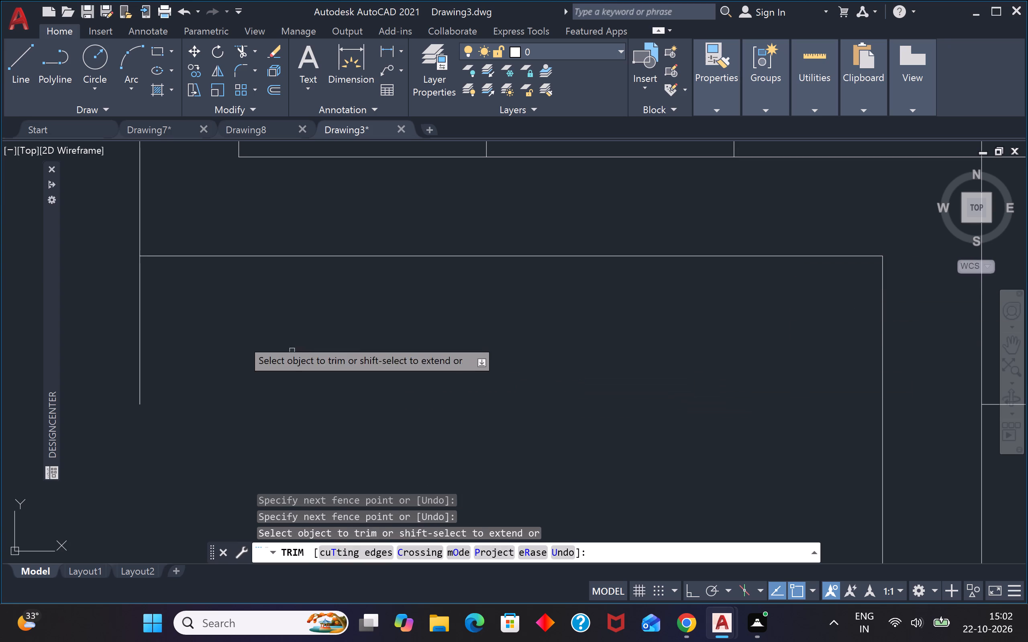
left_click_drag(255, 311, 247, 311)
left_click_drag(106, 325, 115, 327)
scroll(165, 316, "down", 5)
scroll(255, 315, "down", 3)
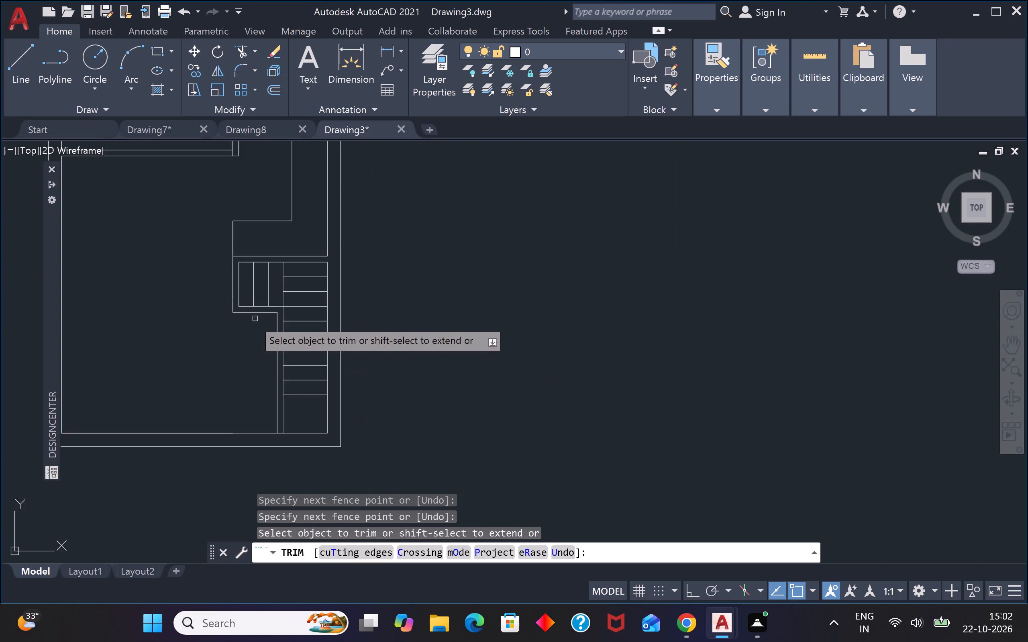
scroll(240, 270, "down", 2)
scroll(232, 255, "up", 3)
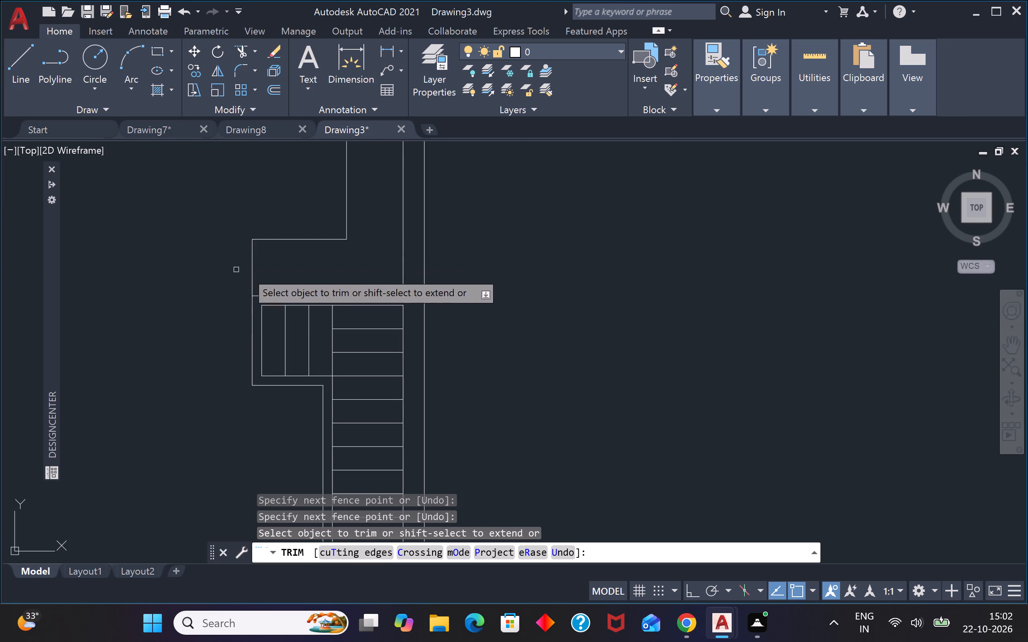
key("grave")
key("Escape")
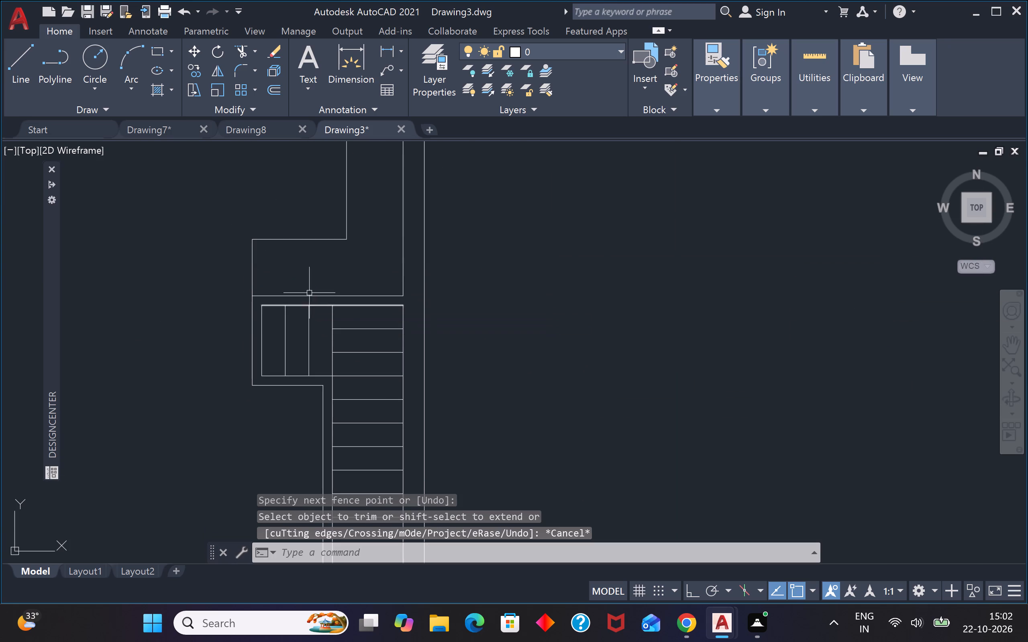
Extend the lowest tread line left to the outer divider line of the lower flight.
scroll(310, 293, "down", 3)
scroll(256, 345, "up", 1)
key("Escape")
key("Escape")
scroll(329, 365, "up", 3)
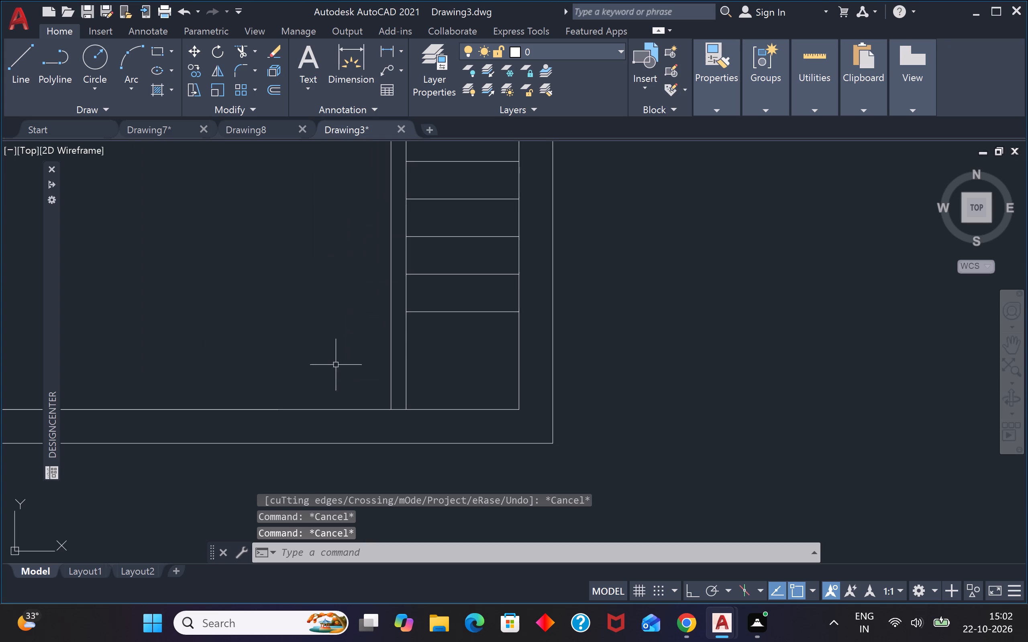
key("t")
key("r")
key("space")
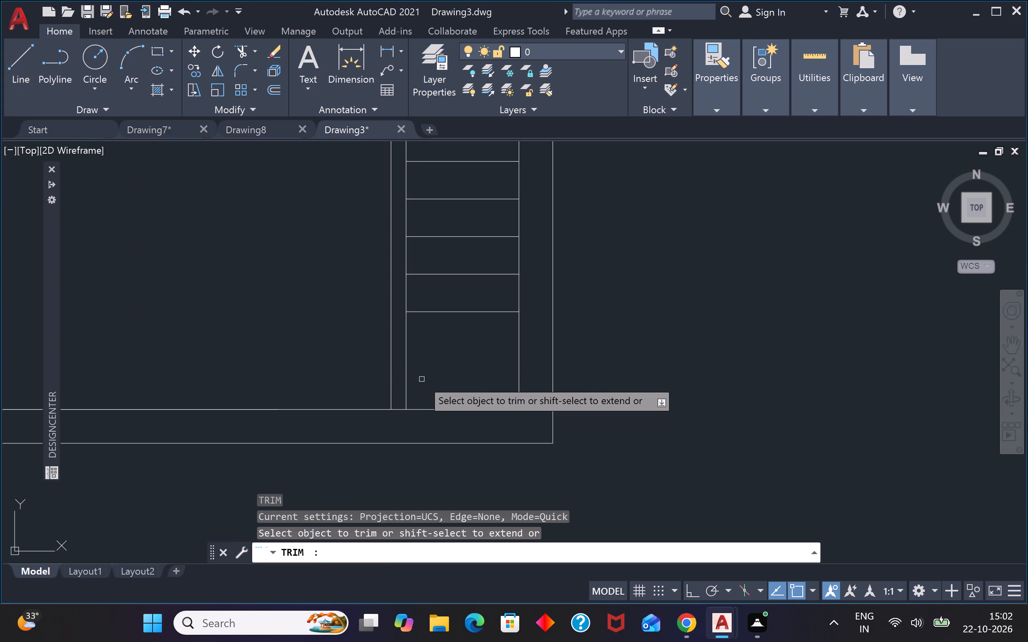
left_click(426, 313, "shift")
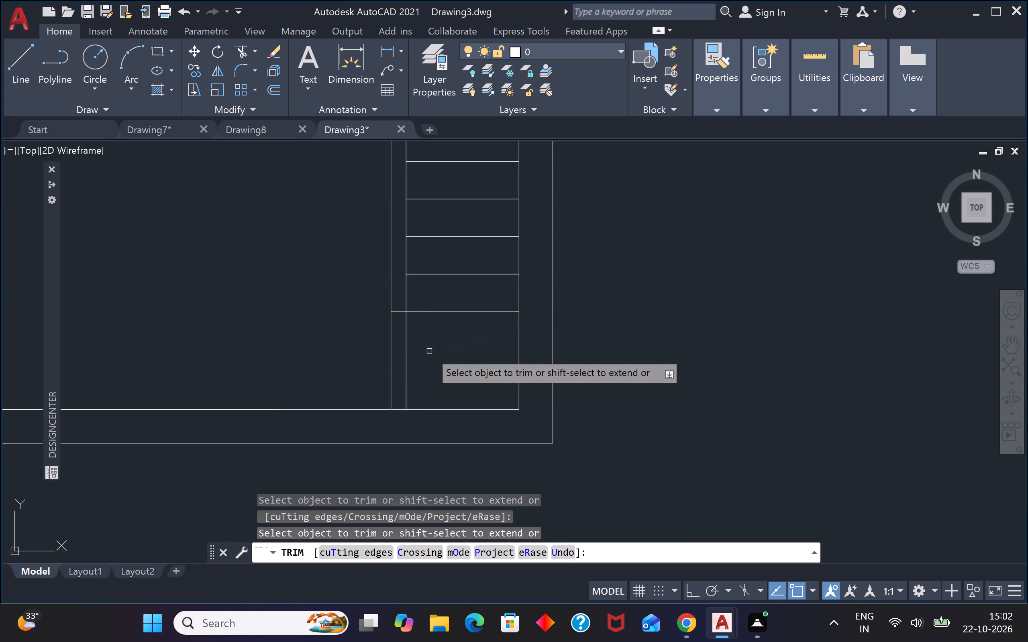
Trim both divider verticals between the lowest tread line and the bottom wall.
left_click_drag(429, 350, 403, 354)
left_click(349, 367)
left_click(406, 355)
scroll(409, 354, "down", 4)
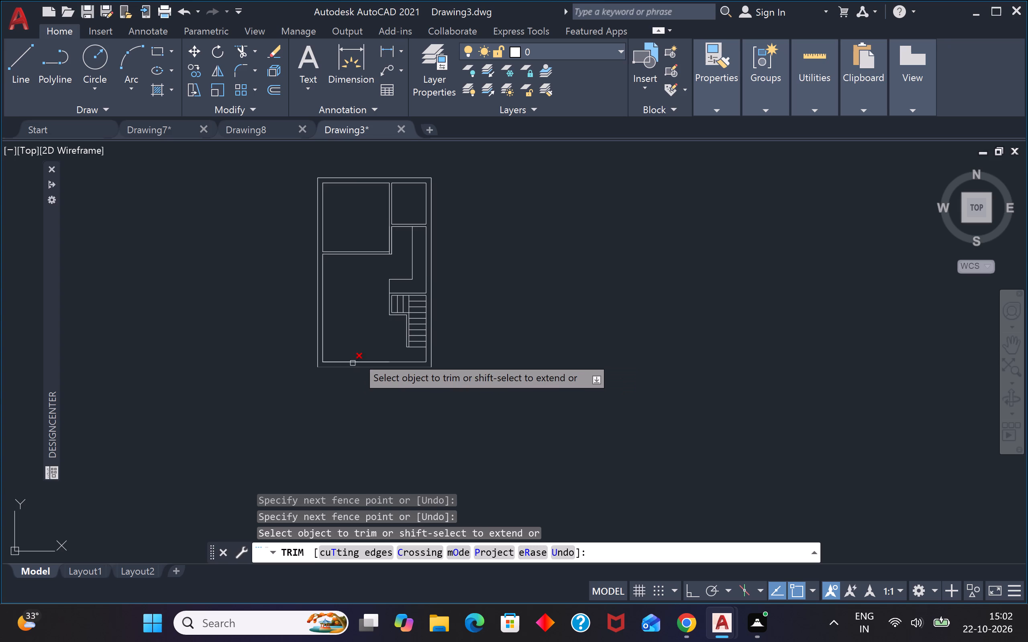
scroll(359, 352, "up", 2)
key("Escape")
key("Escape")
key("Escape")
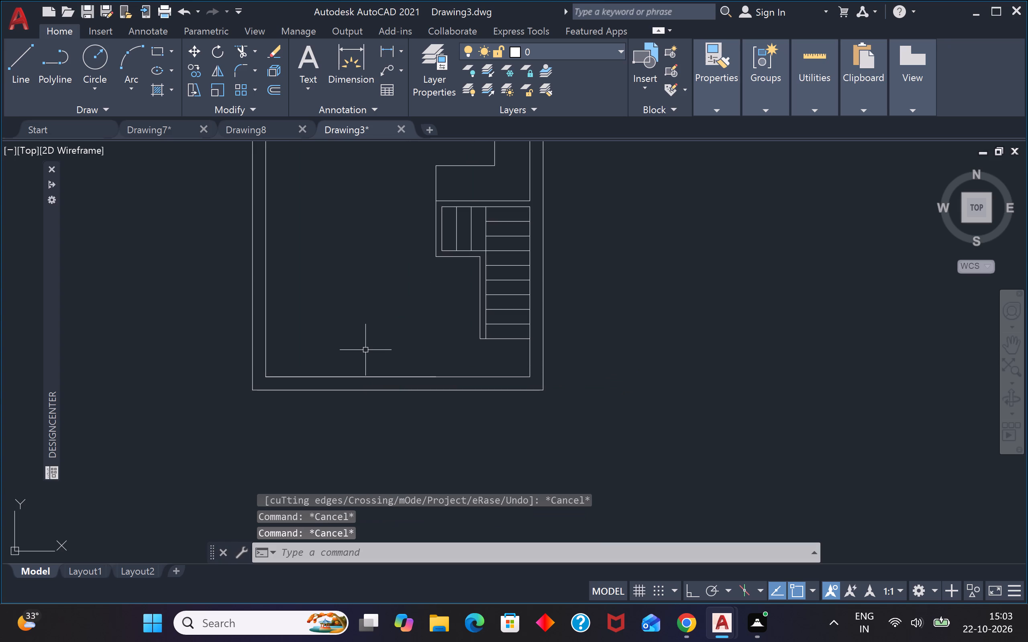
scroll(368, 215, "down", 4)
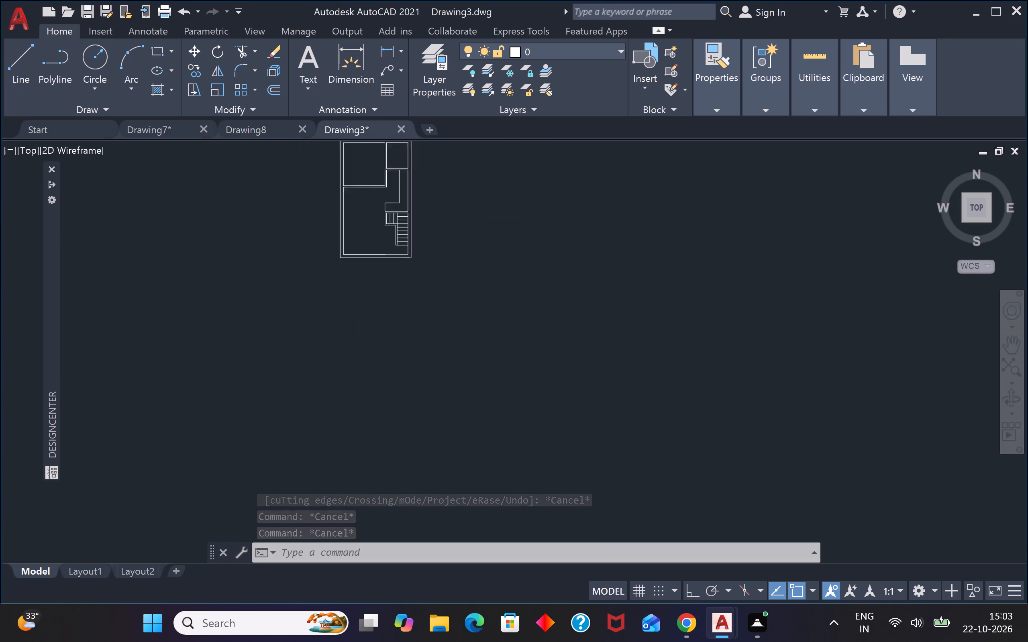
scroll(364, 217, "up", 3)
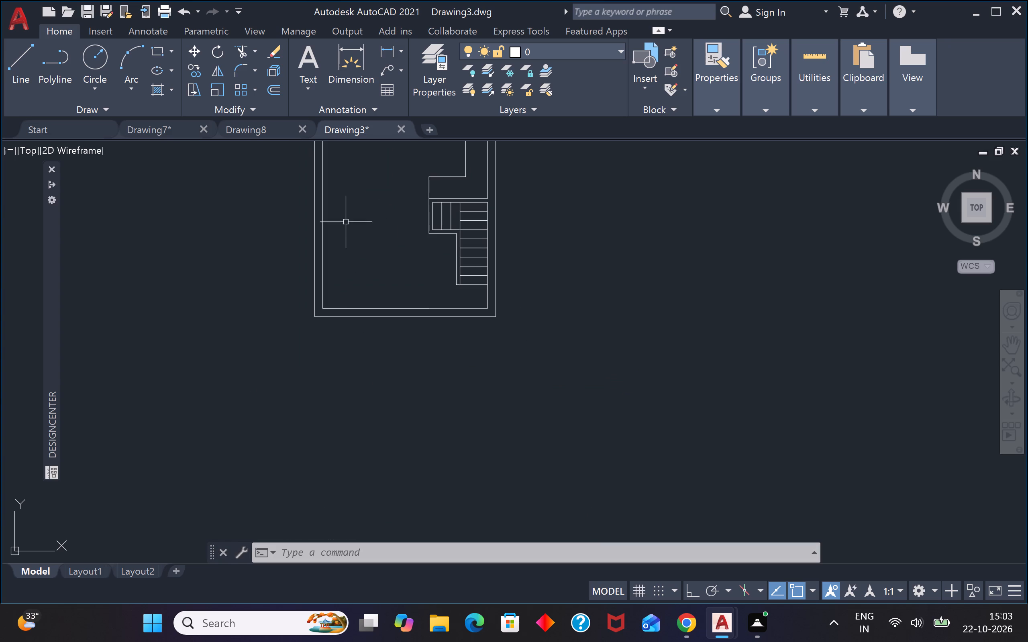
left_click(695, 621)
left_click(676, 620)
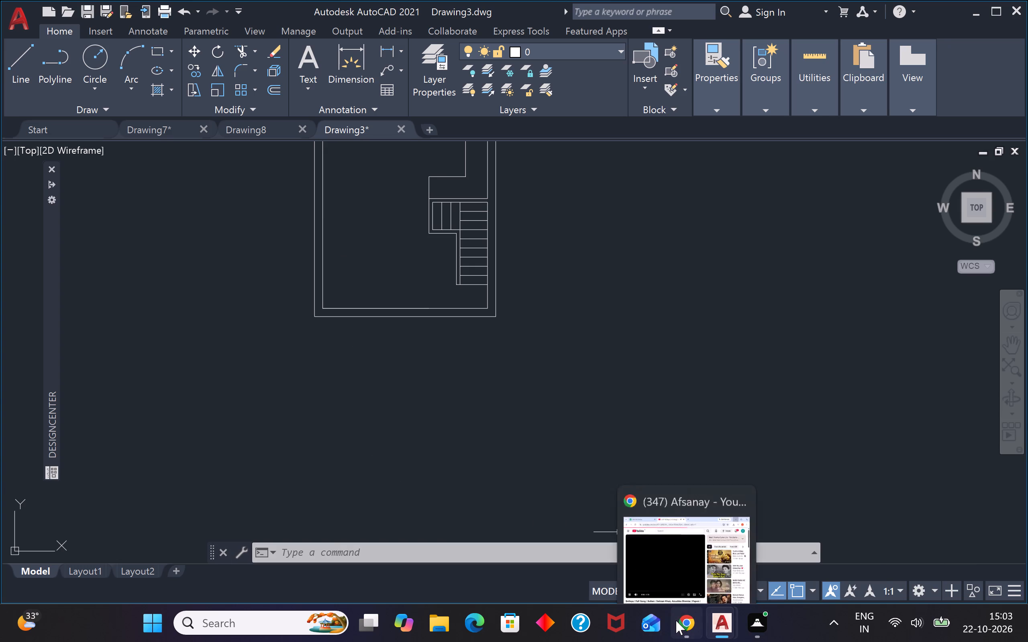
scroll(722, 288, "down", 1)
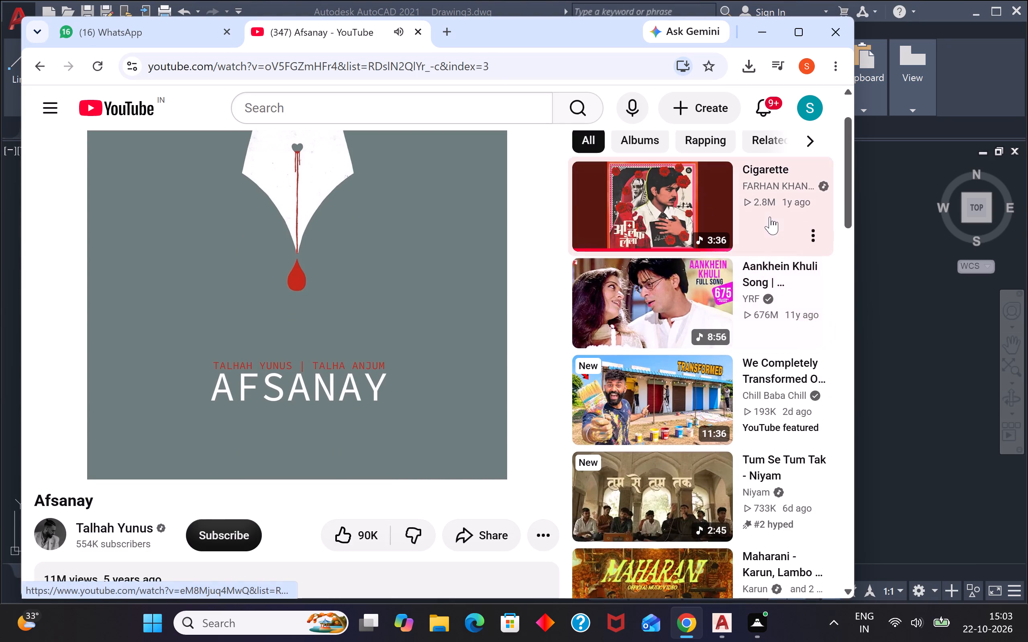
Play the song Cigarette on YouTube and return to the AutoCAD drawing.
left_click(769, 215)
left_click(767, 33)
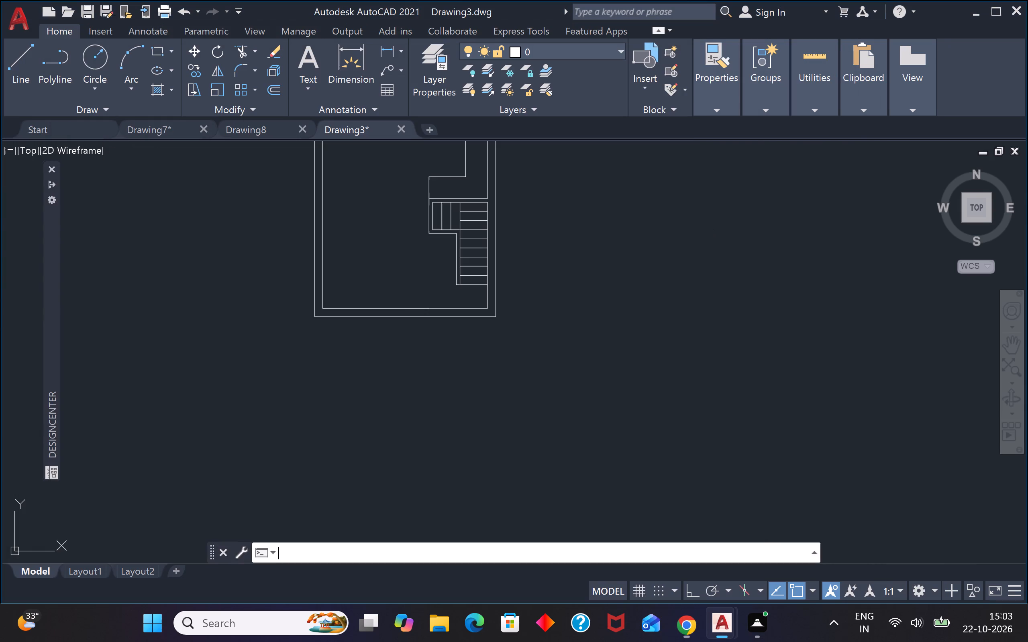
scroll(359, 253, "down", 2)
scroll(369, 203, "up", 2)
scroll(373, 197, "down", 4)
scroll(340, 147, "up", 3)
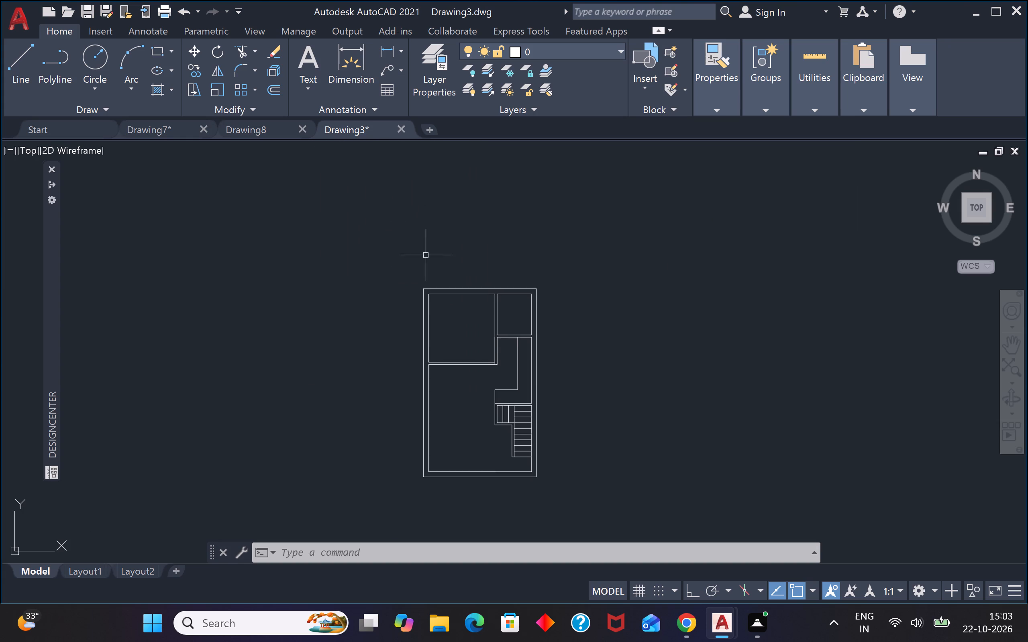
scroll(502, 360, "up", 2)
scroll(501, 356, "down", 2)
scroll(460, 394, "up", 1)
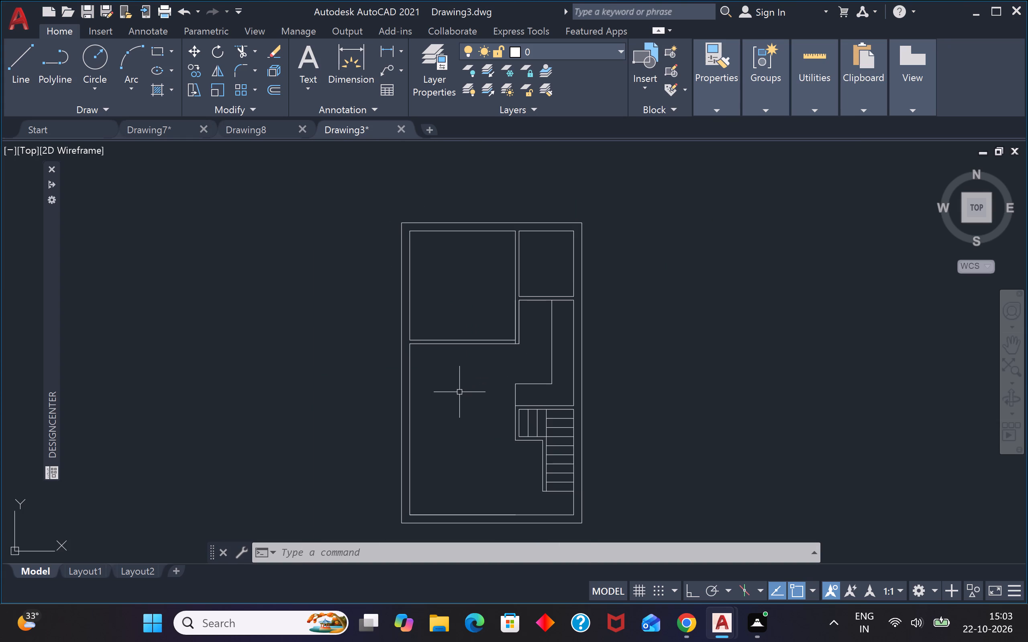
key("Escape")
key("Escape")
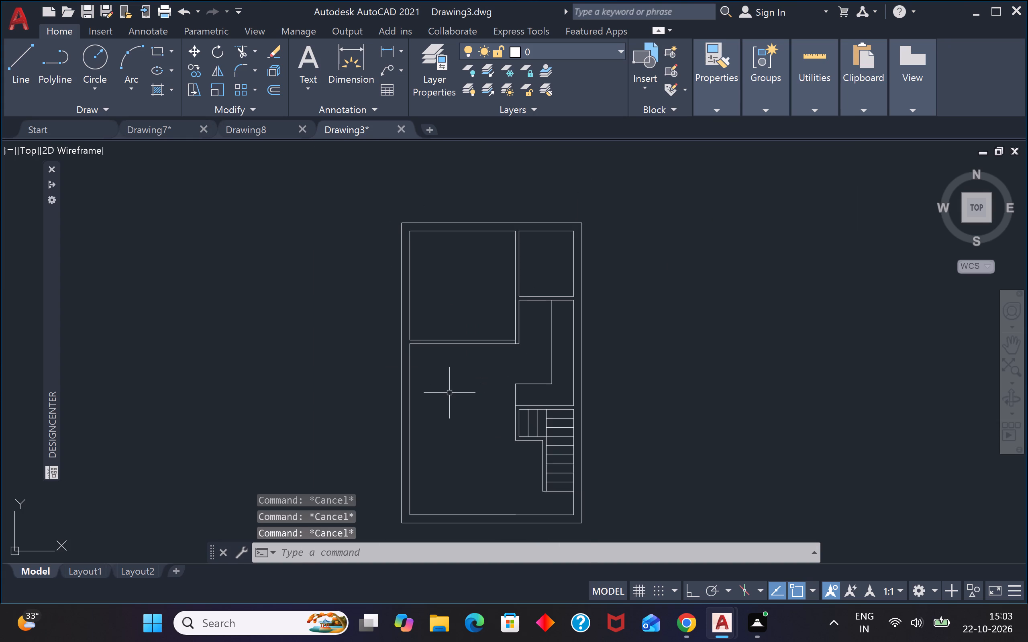
Trim the inner vertical partition line where it runs past the lower-right inside corner of the large upper-left room.
scroll(516, 339, "up", 4)
left_click(531, 354)
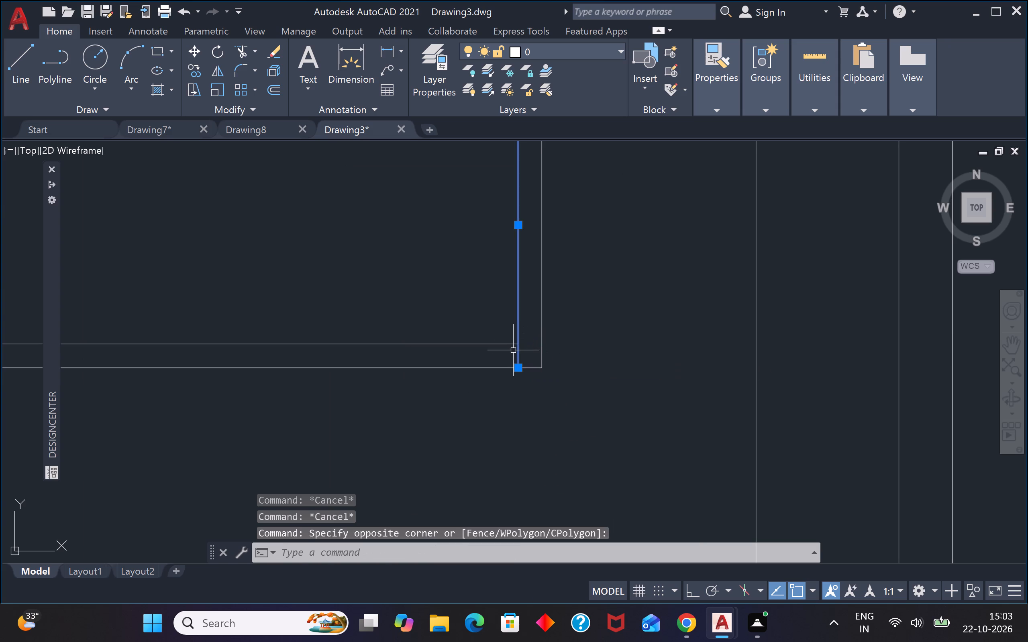
left_click(513, 350)
key("Escape")
type("tr")
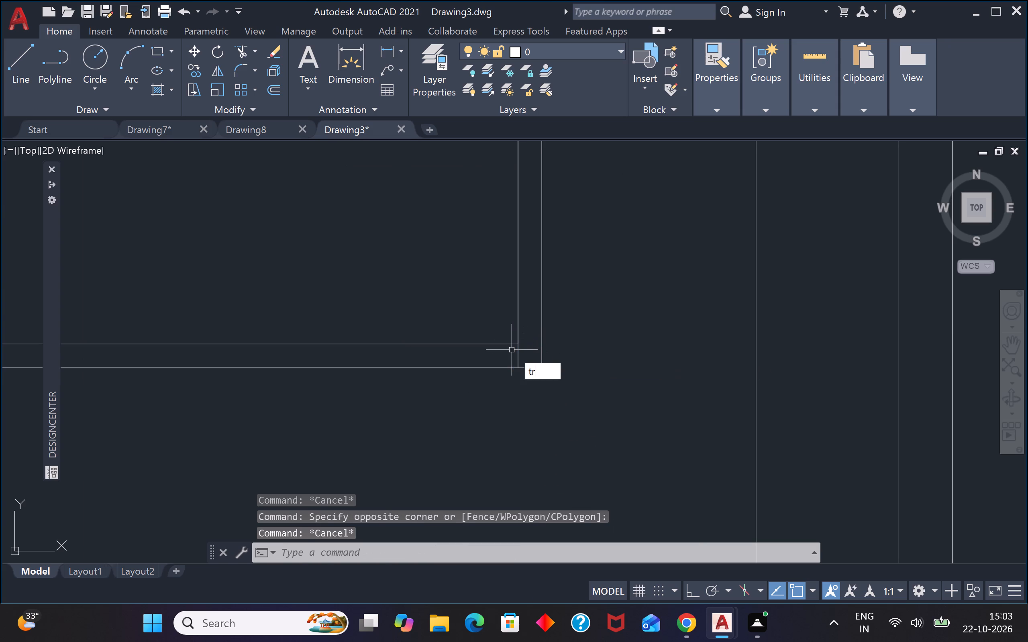
key("space")
scroll(512, 357, "up", 2)
left_click(512, 356)
left_click(563, 343)
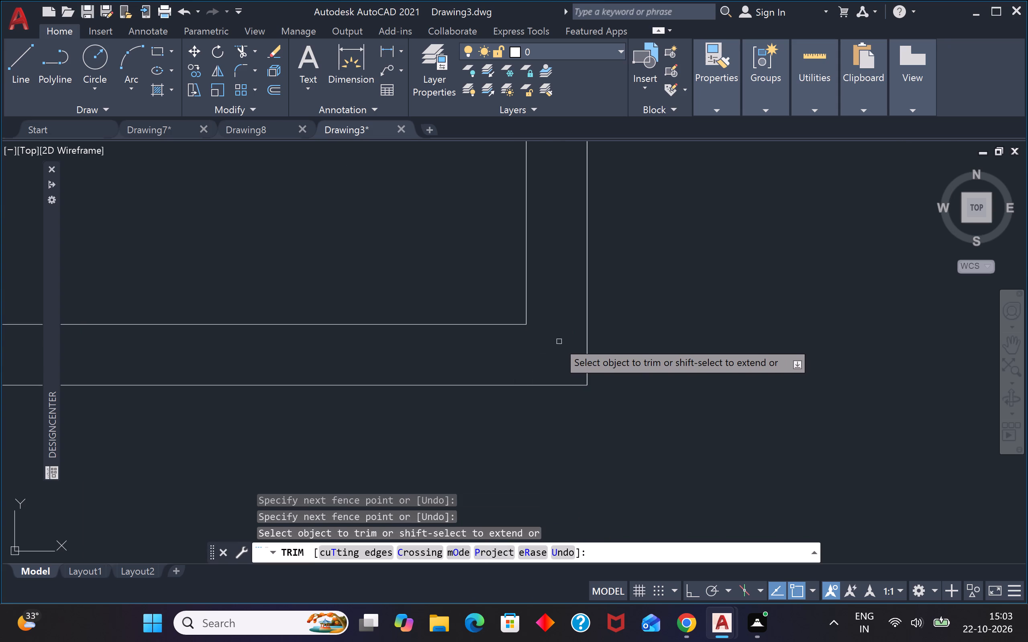
scroll(553, 341, "down", 7)
scroll(562, 308, "up", 3)
scroll(565, 310, "down", 2)
scroll(556, 355, "down", 3)
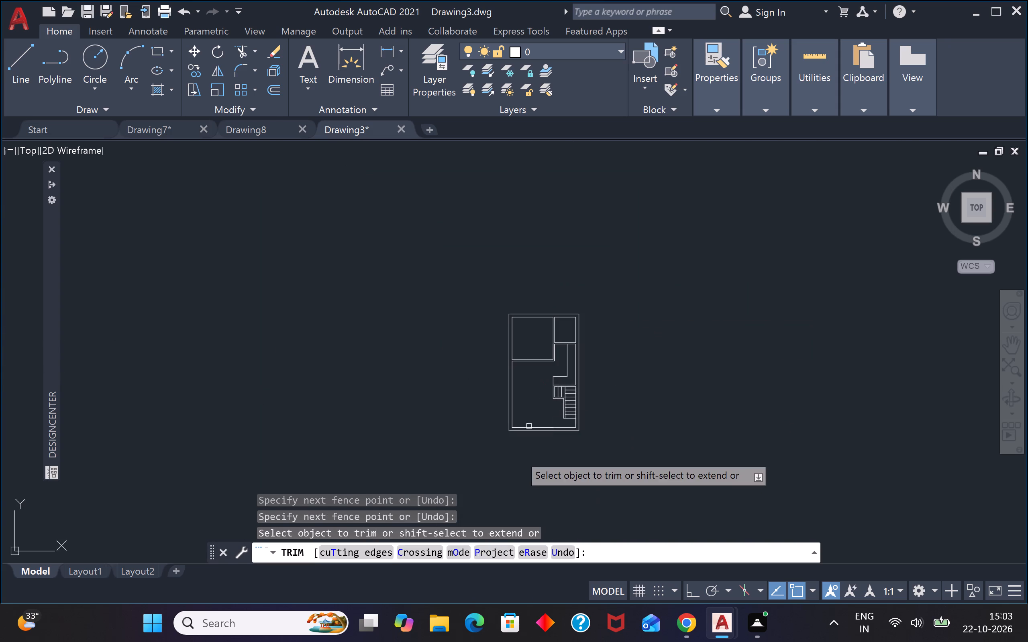
scroll(566, 451, "up", 4)
scroll(520, 421, "down", 3)
scroll(469, 362, "up", 2)
key("Escape")
key("Escape")
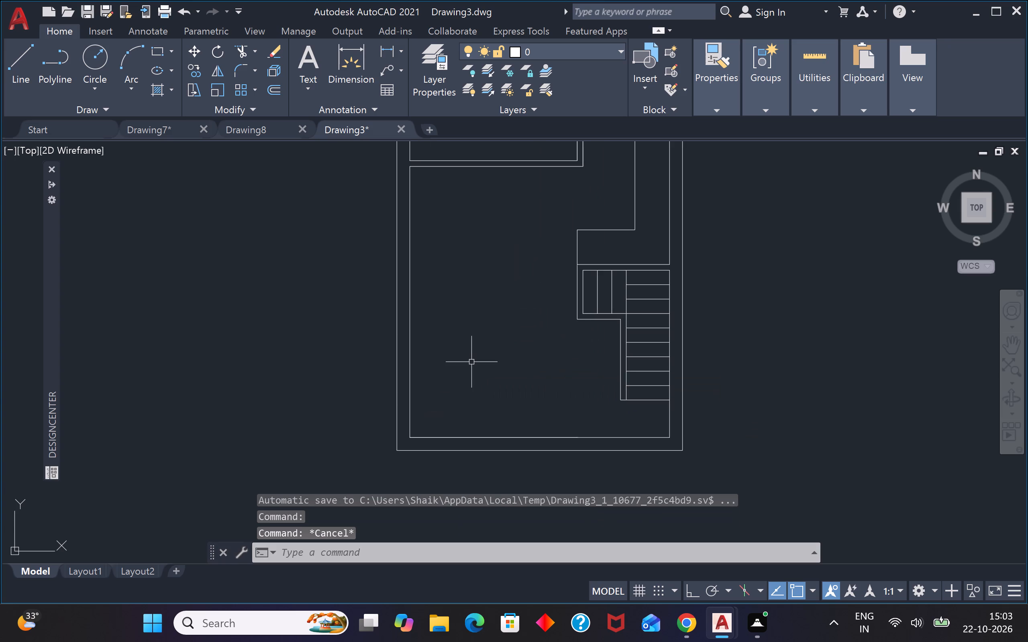
Draw a 4" vertical line across the horizontal partition, starting at the large upper-left room's lower-right inside corner.
scroll(471, 360, "down", 3)
scroll(492, 303, "up", 4)
type("l")
key("space")
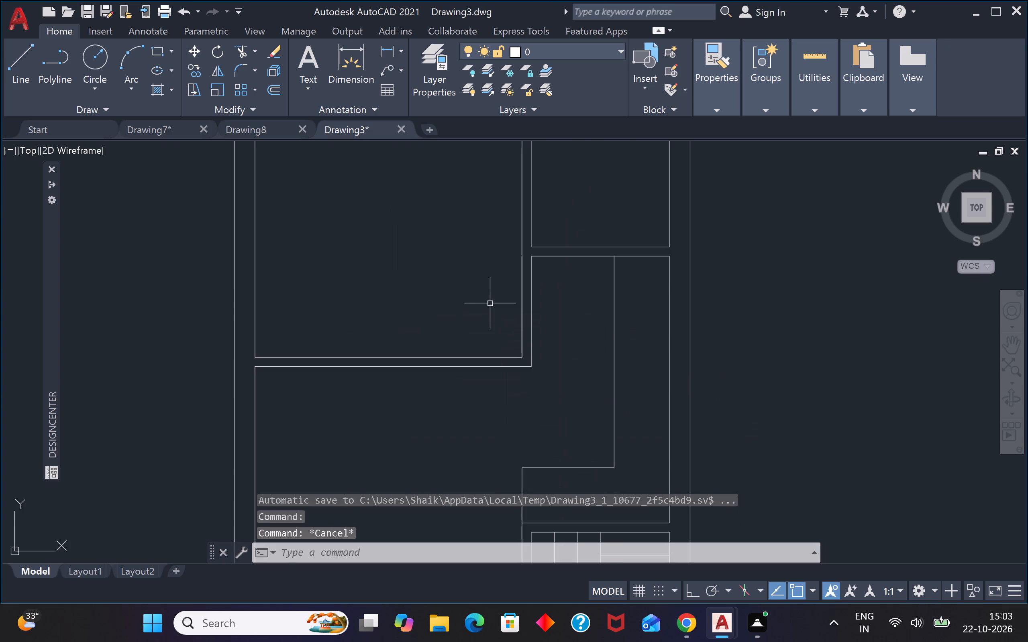
scroll(517, 339, "up", 2)
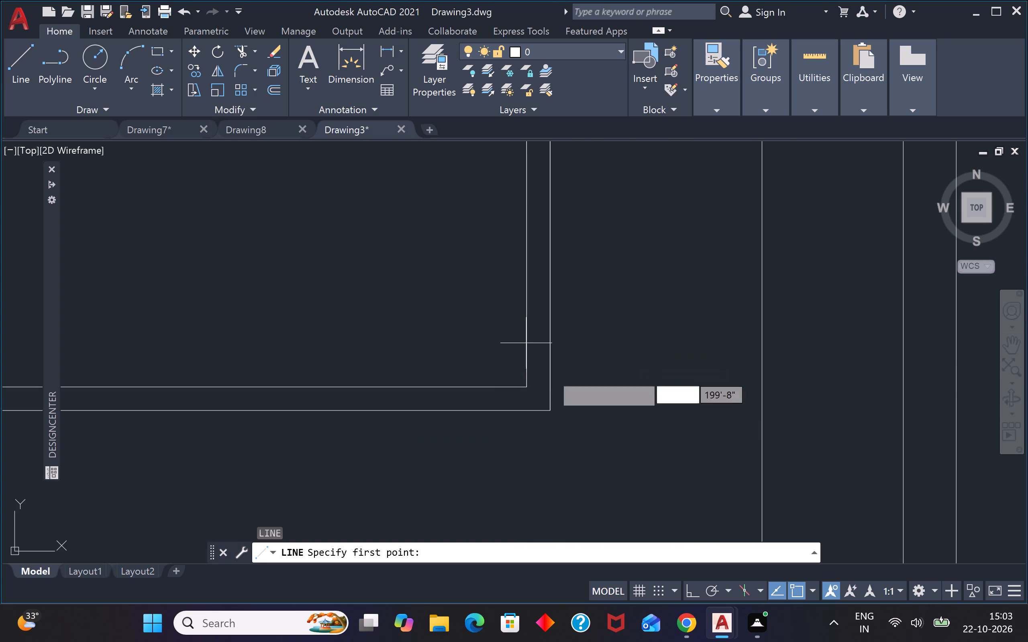
left_click(527, 387)
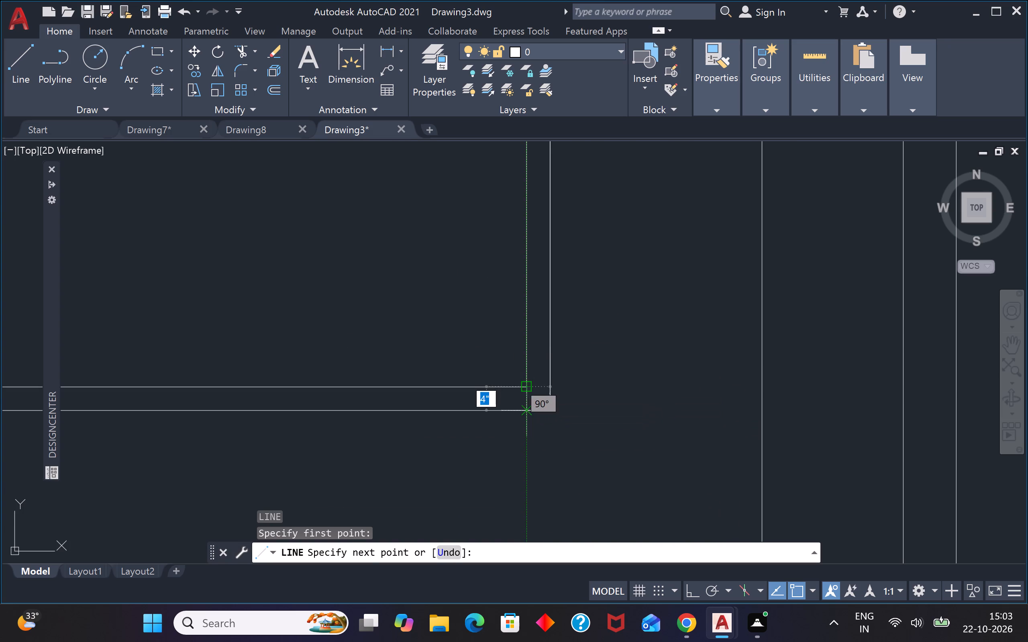
left_click(523, 414)
key("Escape")
scroll(525, 412, "down", 5)
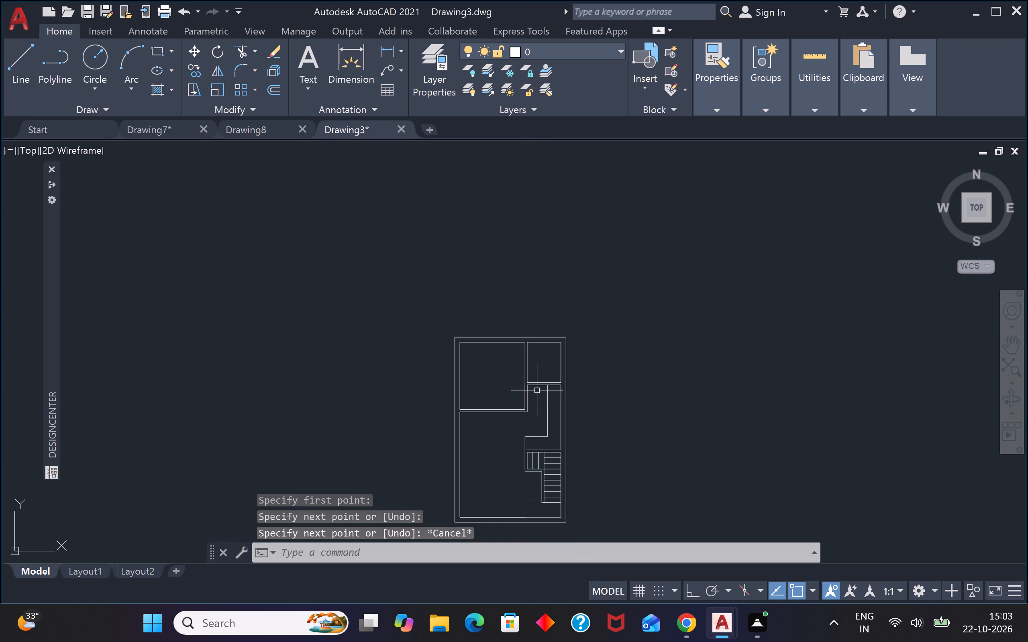
Draw a vertical line across the partition below the small upper-right room, starting at that room's lower-left inside corner.
key("space")
scroll(527, 385, "up", 7)
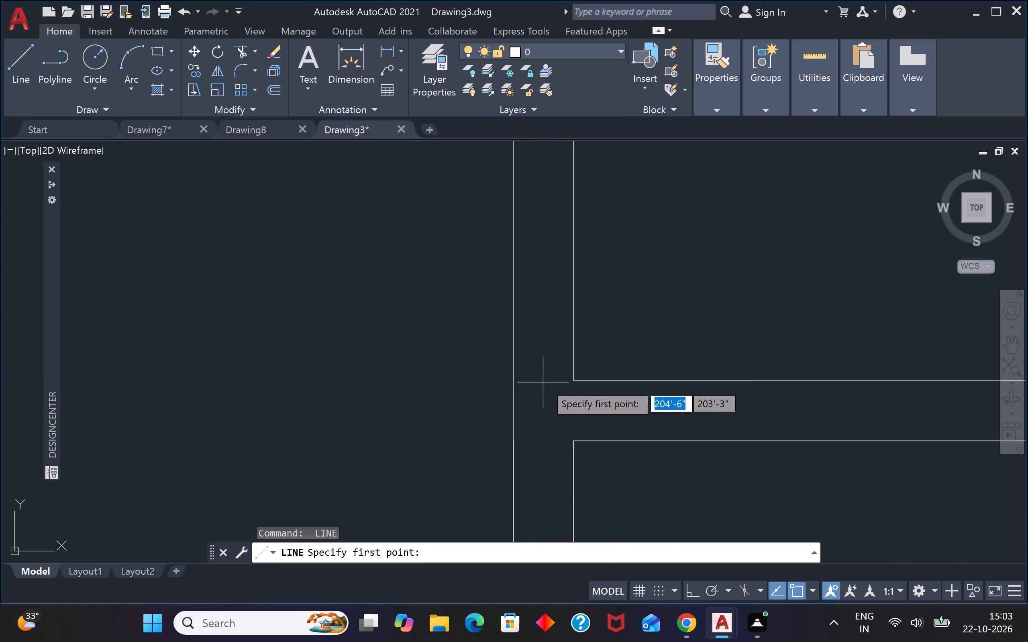
left_click(573, 379)
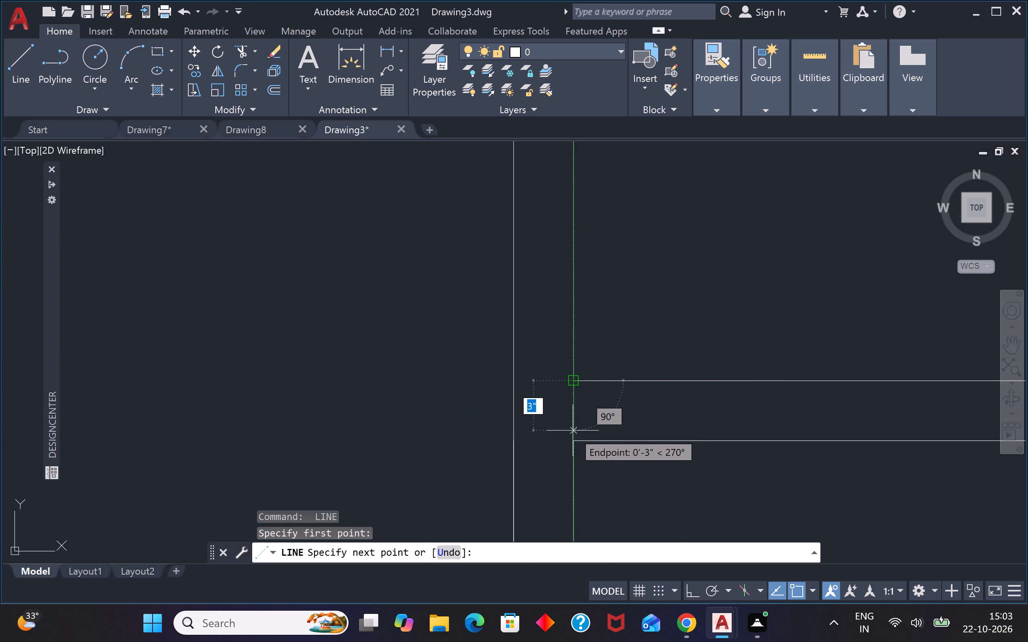
left_click(572, 437)
scroll(572, 435, "down", 5)
key("Escape")
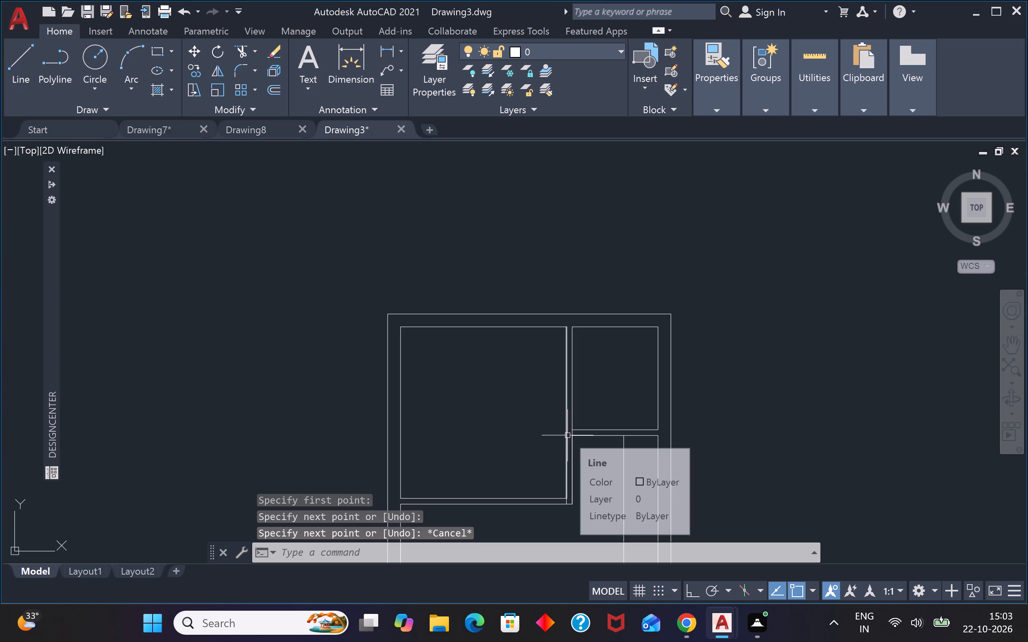
Draw a 9" line across the bottom outer wall, in line with the lower stair flight's outer divider edge.
scroll(511, 431, "down", 3)
scroll(530, 528, "up", 3)
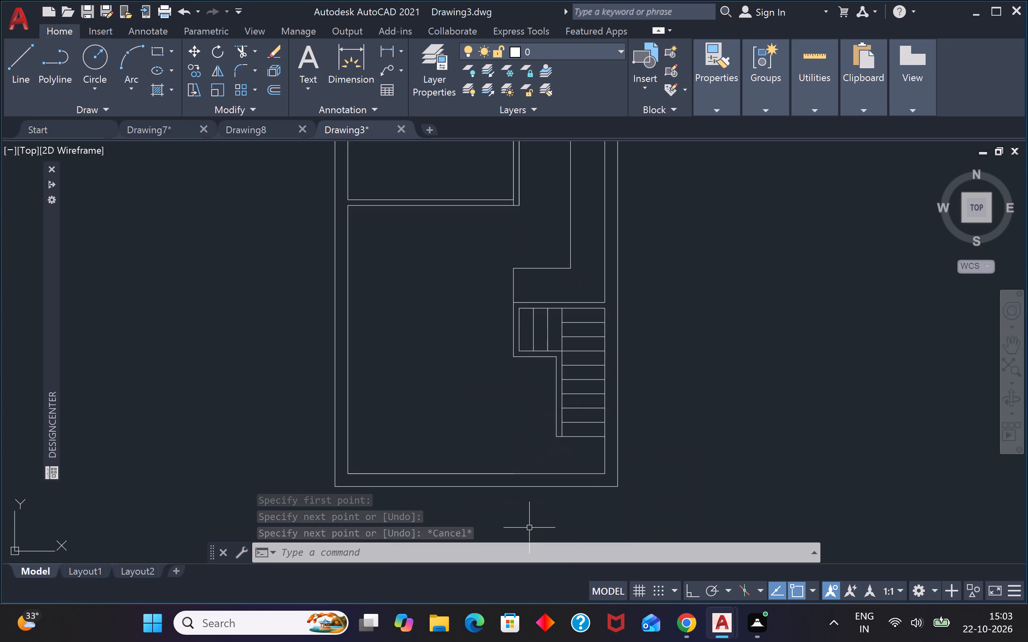
scroll(522, 525, "up", 2)
key("space")
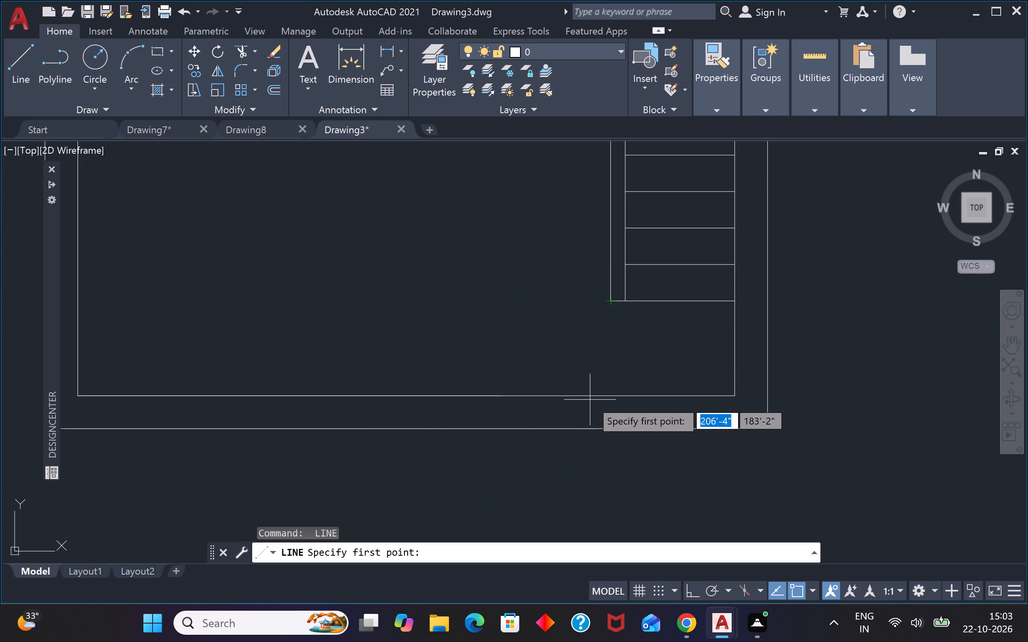
left_click(606, 398)
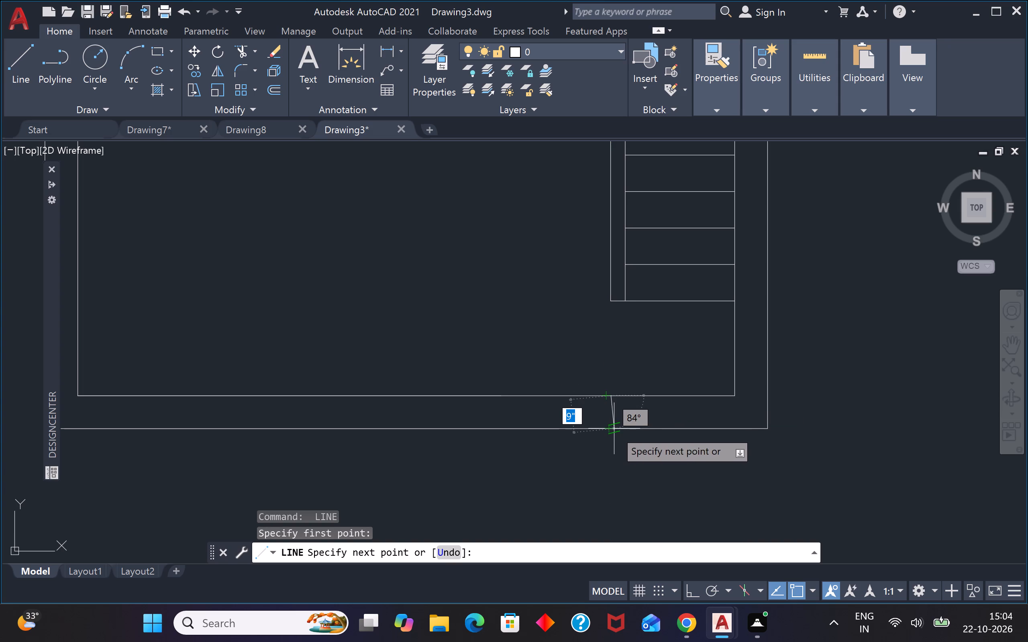
scroll(604, 427, "up", 3)
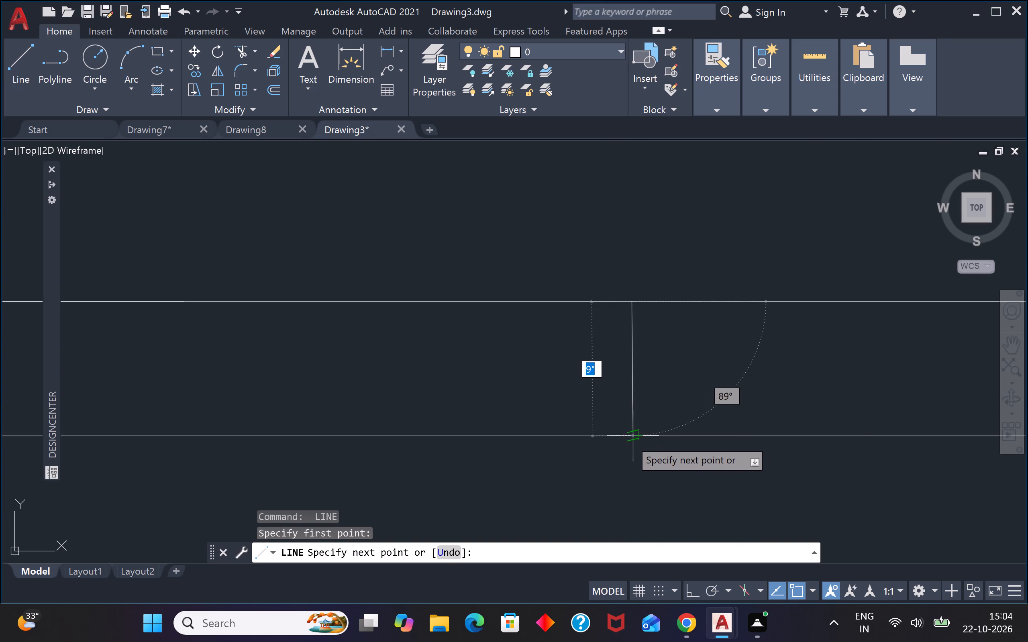
left_click(628, 439)
key("Escape")
scroll(636, 416, "down", 7)
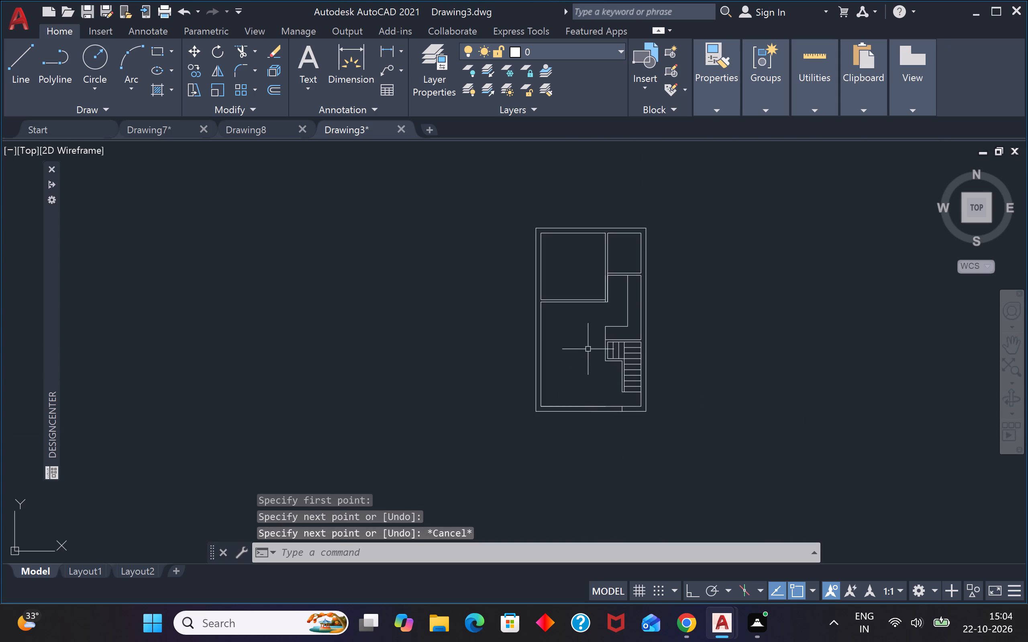
Offset the short line across the large upper-left room's bottom partition 6" to the left.
scroll(588, 339, "up", 2)
key("Escape")
key("Escape")
type("o")
key("space")
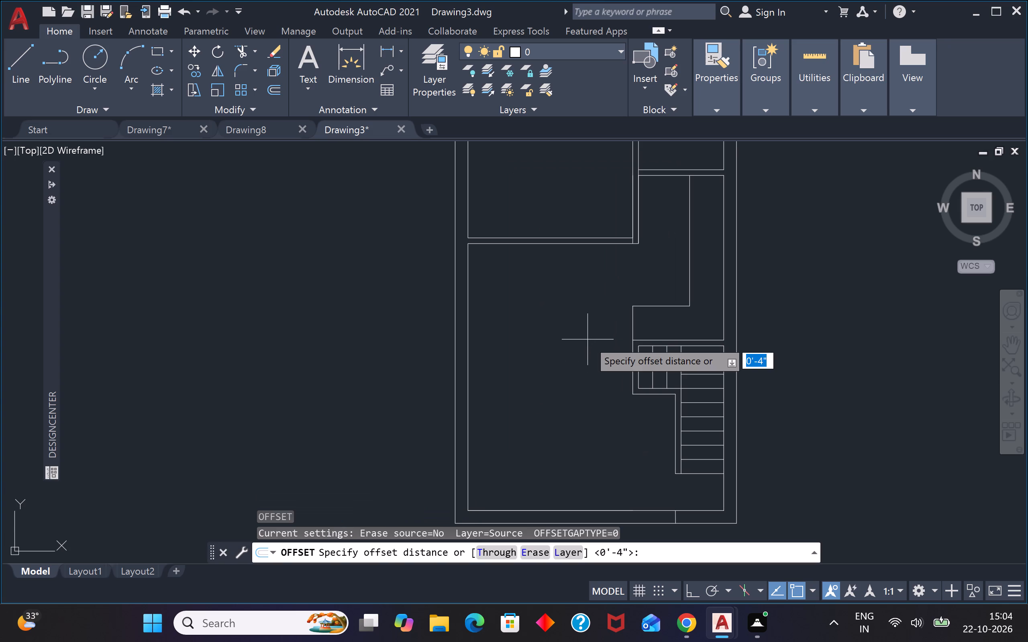
type("6\"")
key("Return")
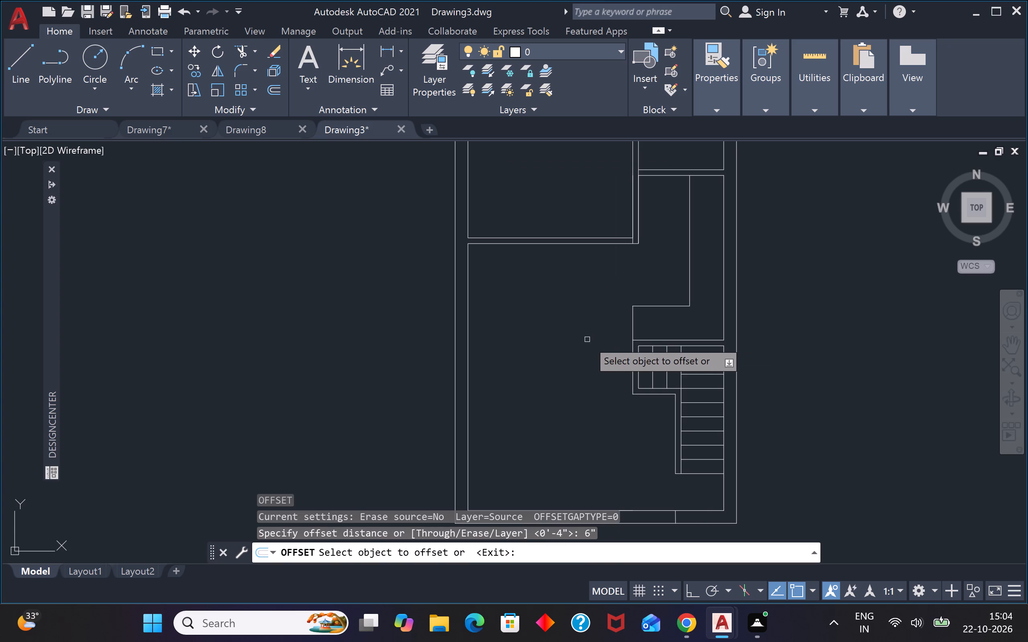
right_click(587, 340)
key("Escape")
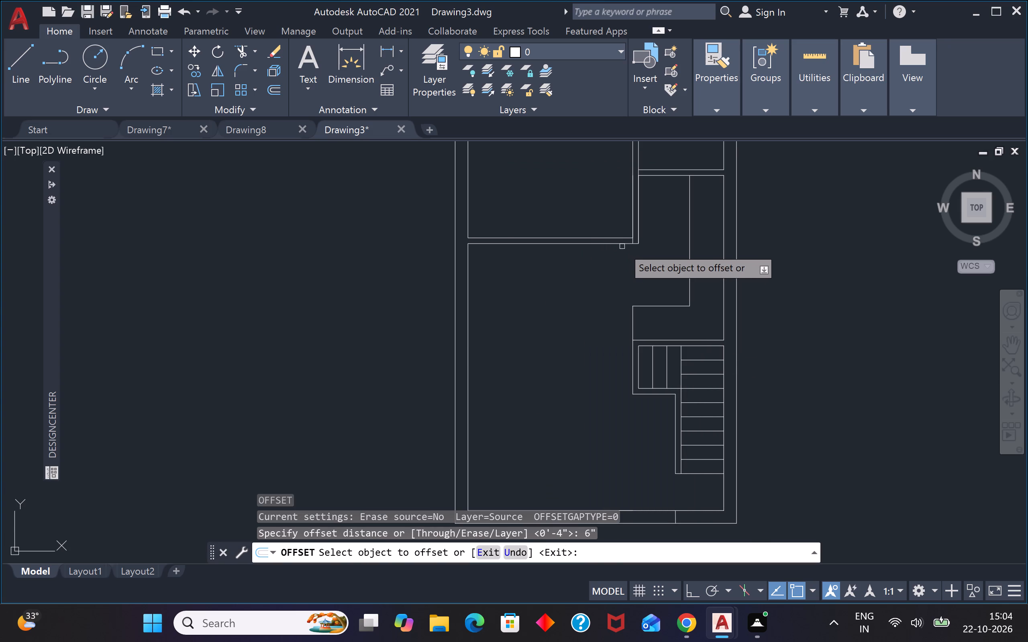
scroll(622, 246, "up", 5)
left_click_drag(729, 189, 716, 189)
left_click(620, 210)
Offset the short line across the small upper-right room's bottom partition 6" to the right.
scroll(646, 204, "down", 5)
scroll(698, 187, "down", 4)
scroll(697, 173, "up", 5)
scroll(660, 246, "up", 1)
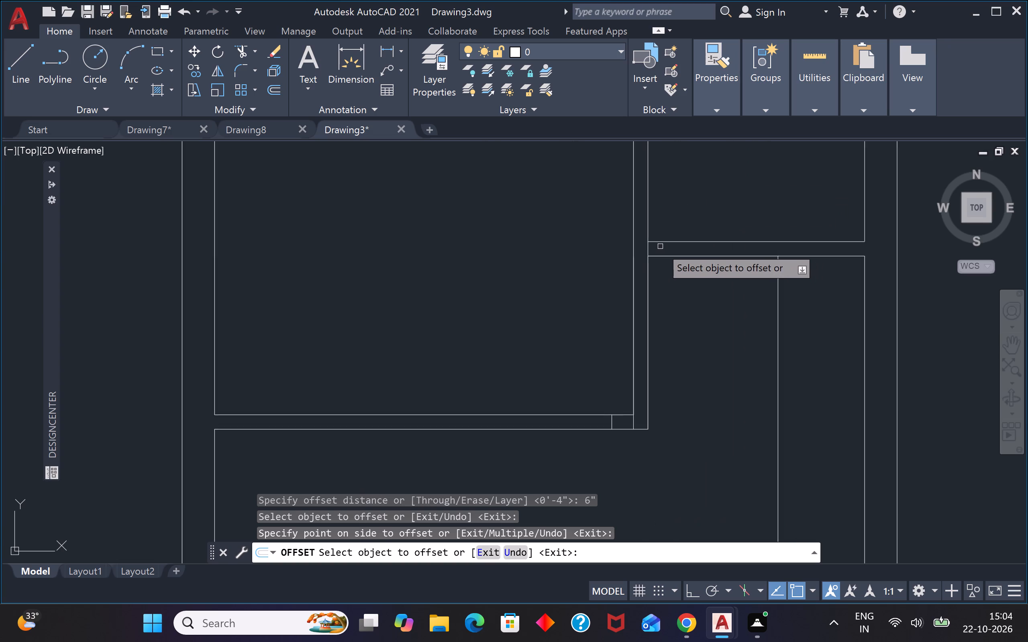
scroll(660, 246, "up", 1)
left_click(642, 252)
left_click(674, 250)
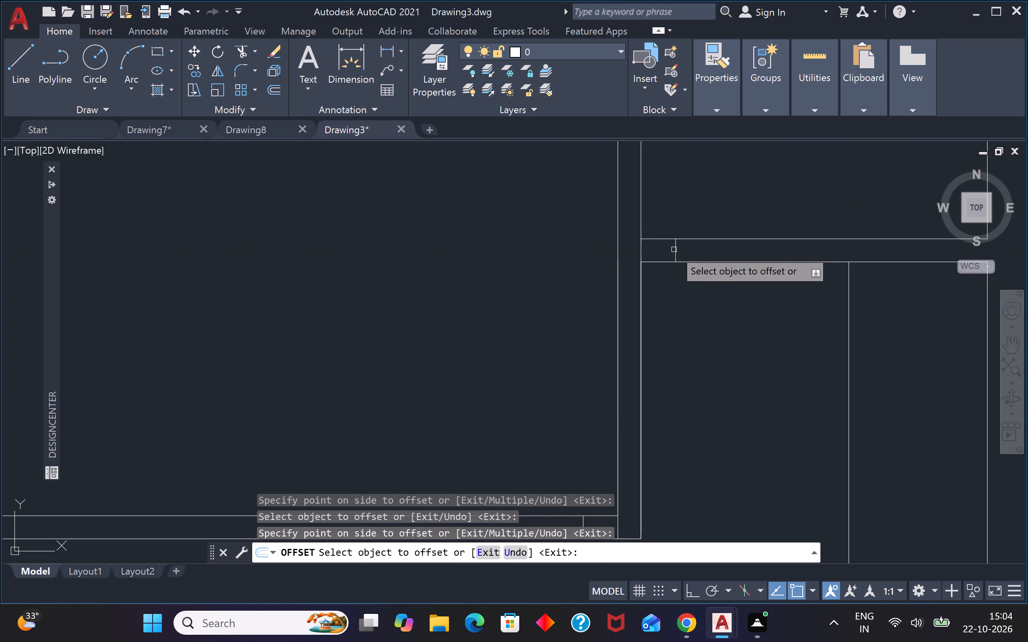
scroll(677, 249, "down", 6)
scroll(675, 341, "up", 3)
key("Escape")
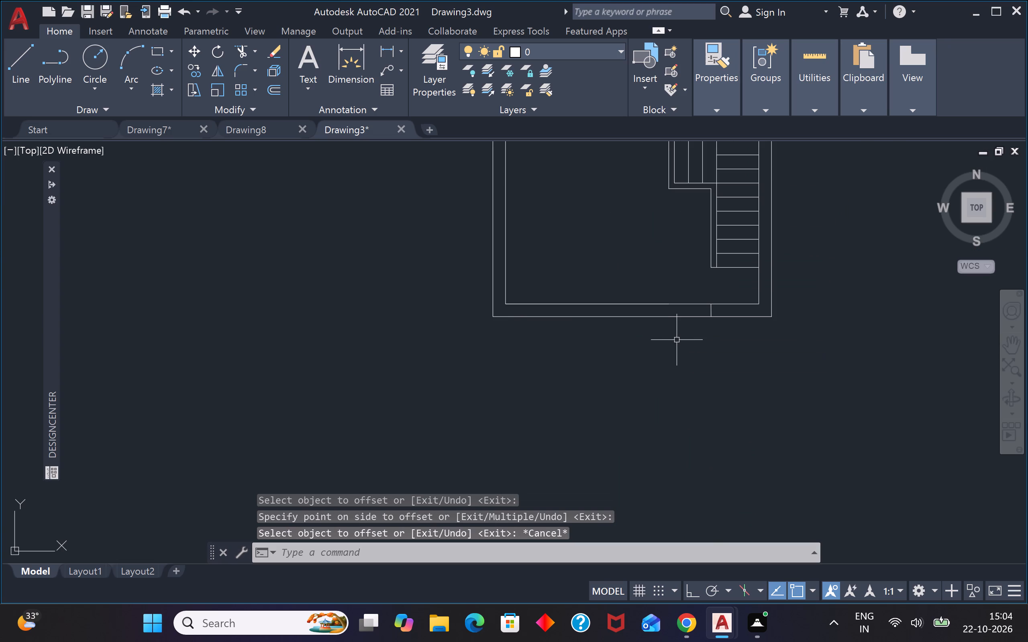
Offset the short line across the bottom outer wall 1' to the left.
key("space")
key("1")
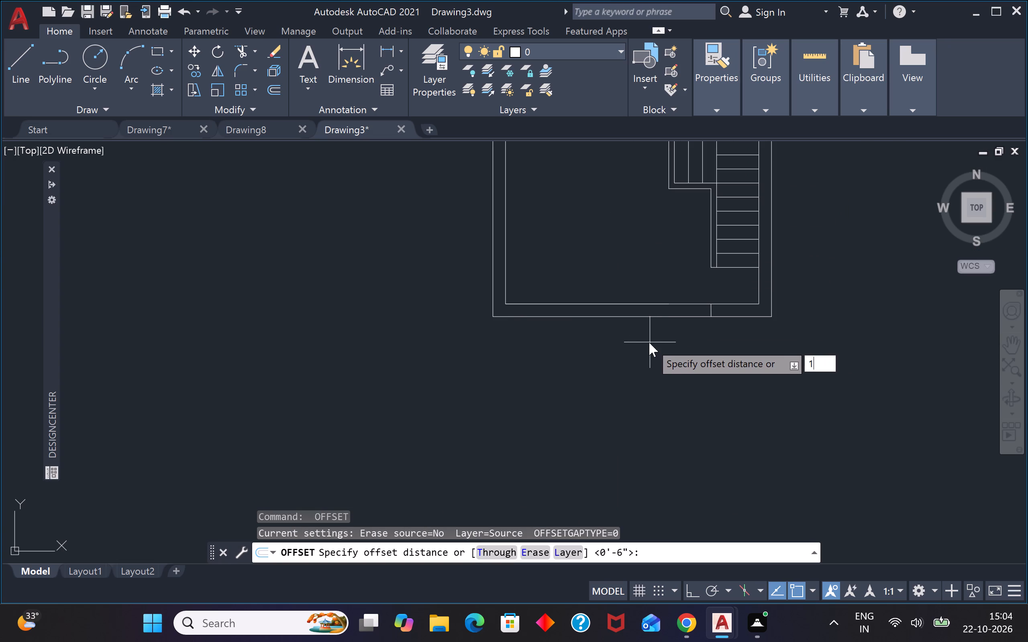
key("apostrophe")
key("Return")
scroll(702, 306, "up", 2)
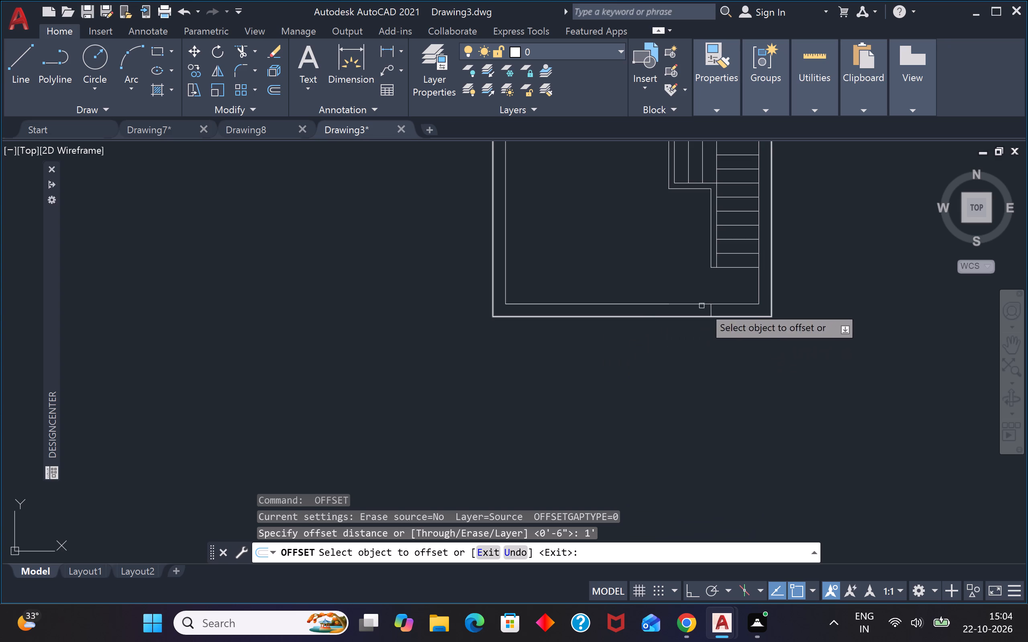
scroll(703, 306, "up", 2)
left_click(723, 314)
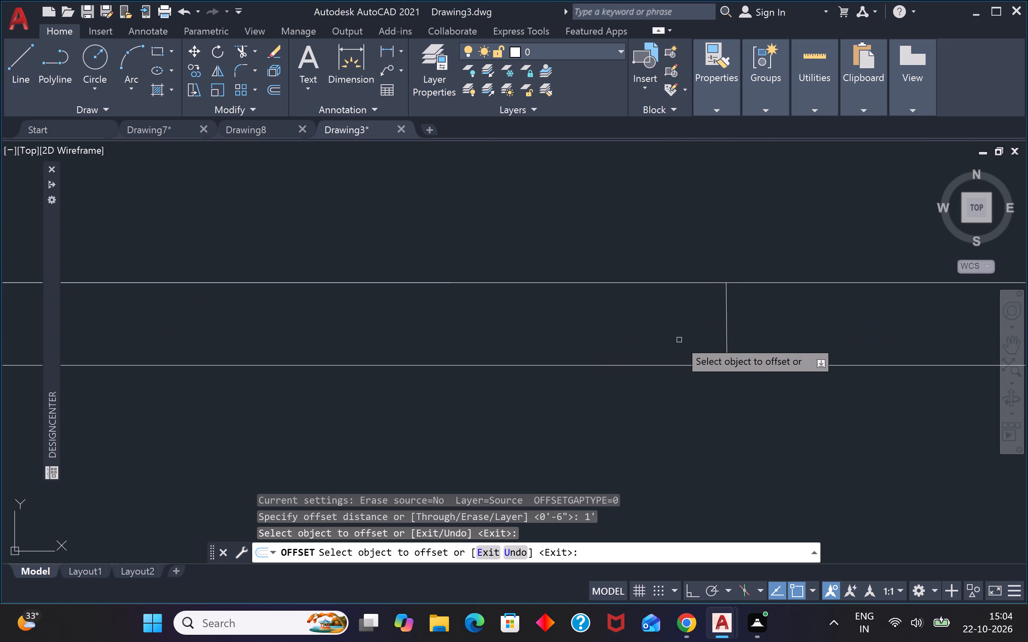
left_click_drag(728, 323, 722, 323)
scroll(416, 351, "down", 2)
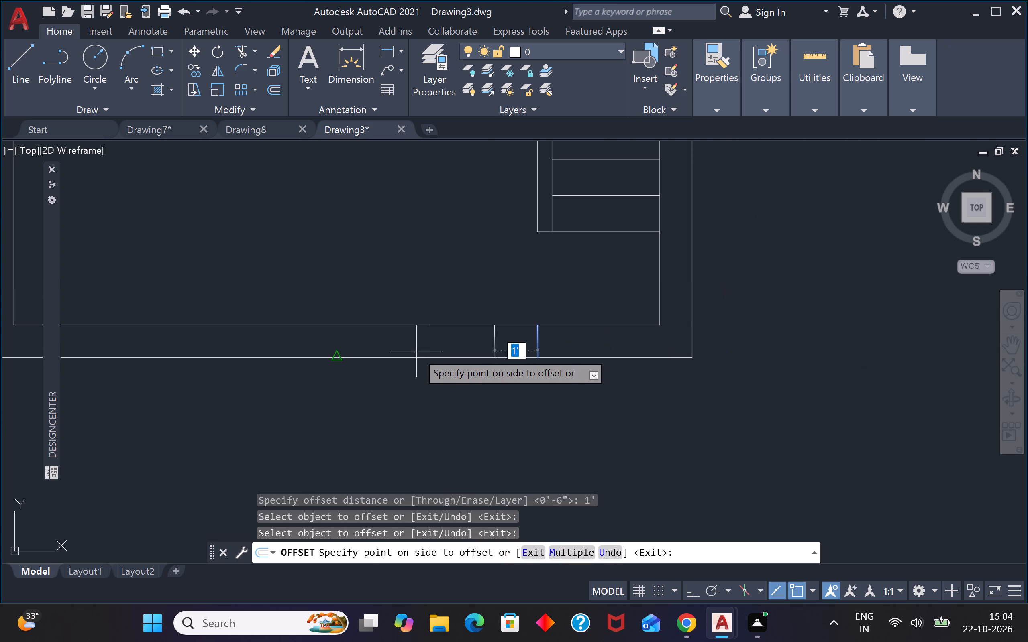
left_click(398, 345)
scroll(398, 345, "down", 4)
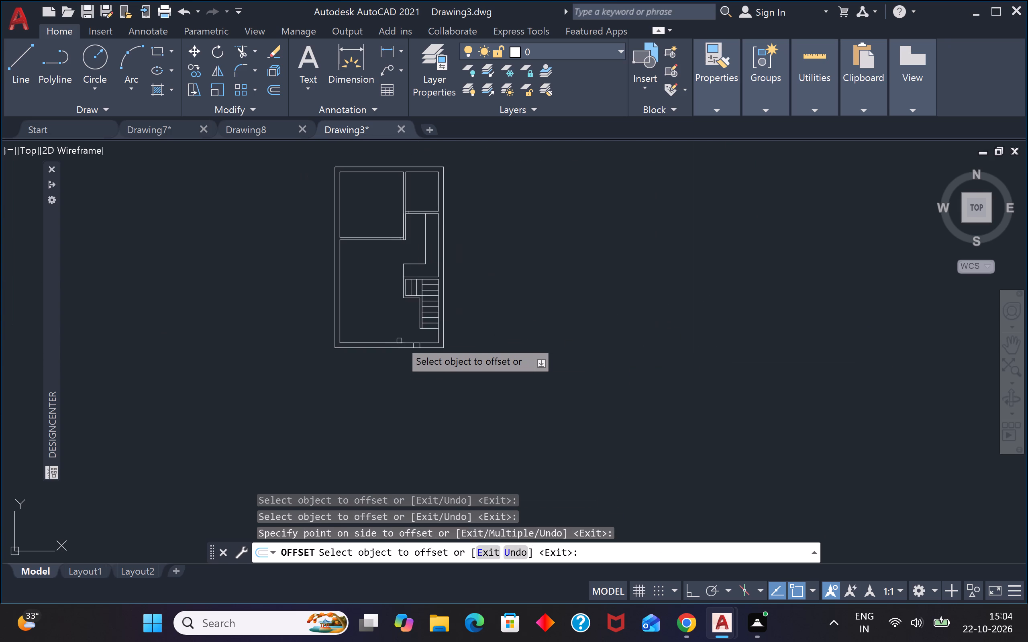
scroll(401, 335, "up", 2)
scroll(402, 335, "down", 2)
scroll(395, 173, "up", 2)
key("Escape")
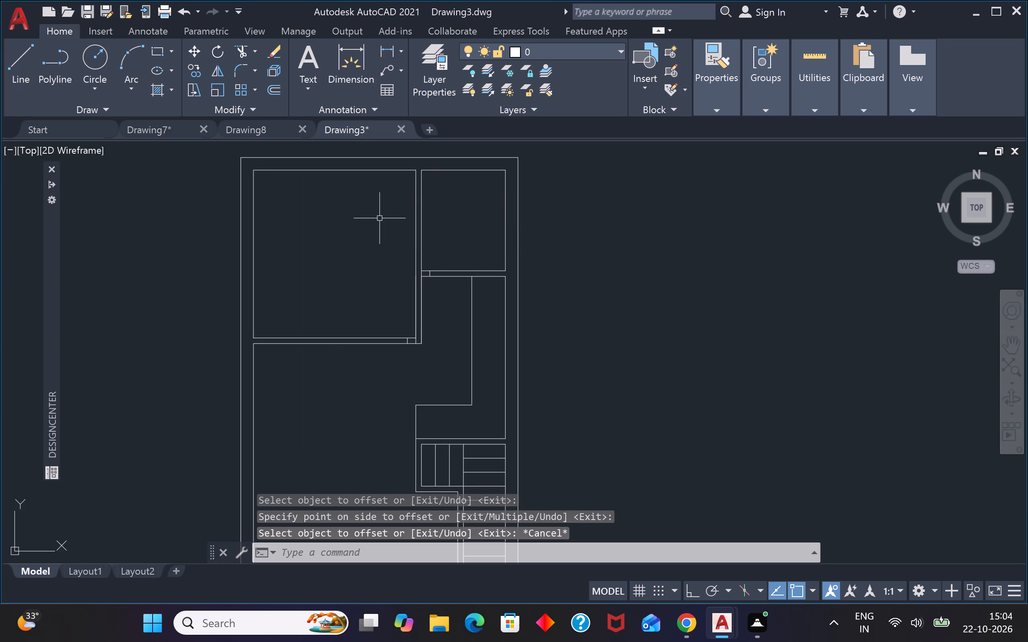
Start another Offset.
key("Escape")
type("o")
key("space")
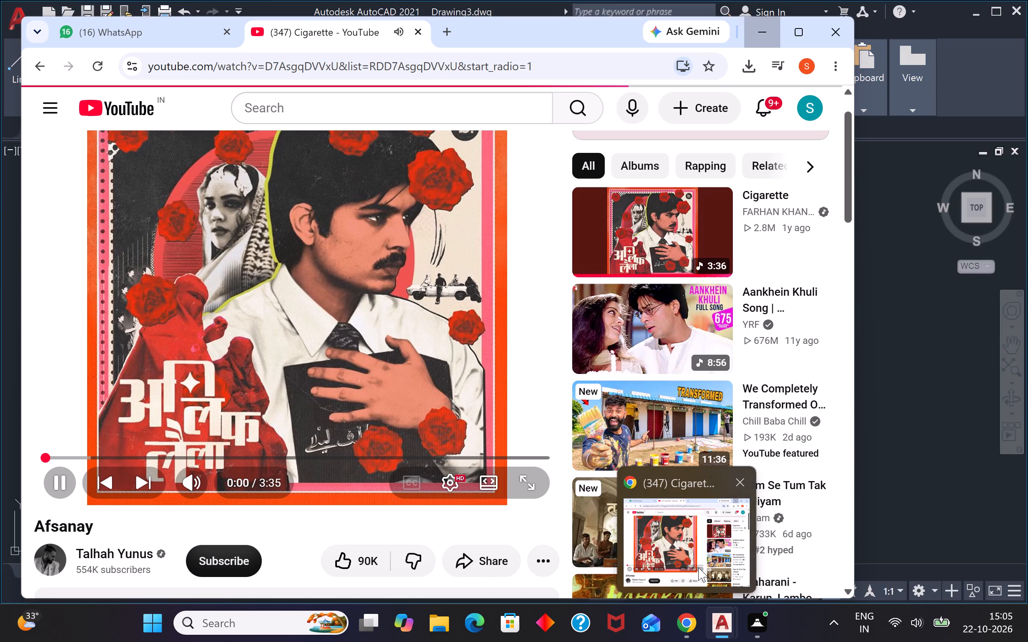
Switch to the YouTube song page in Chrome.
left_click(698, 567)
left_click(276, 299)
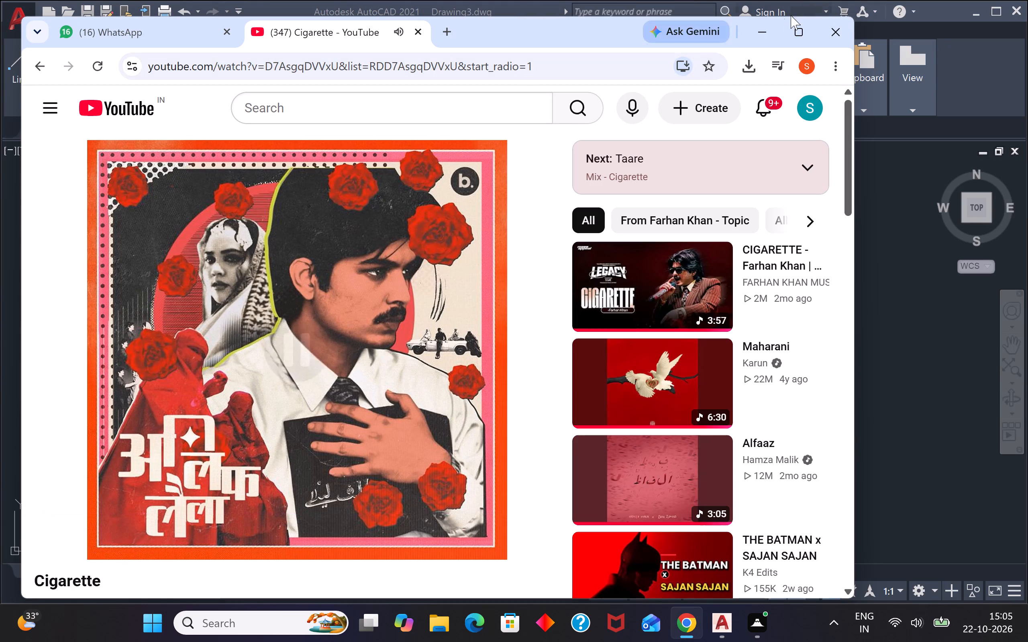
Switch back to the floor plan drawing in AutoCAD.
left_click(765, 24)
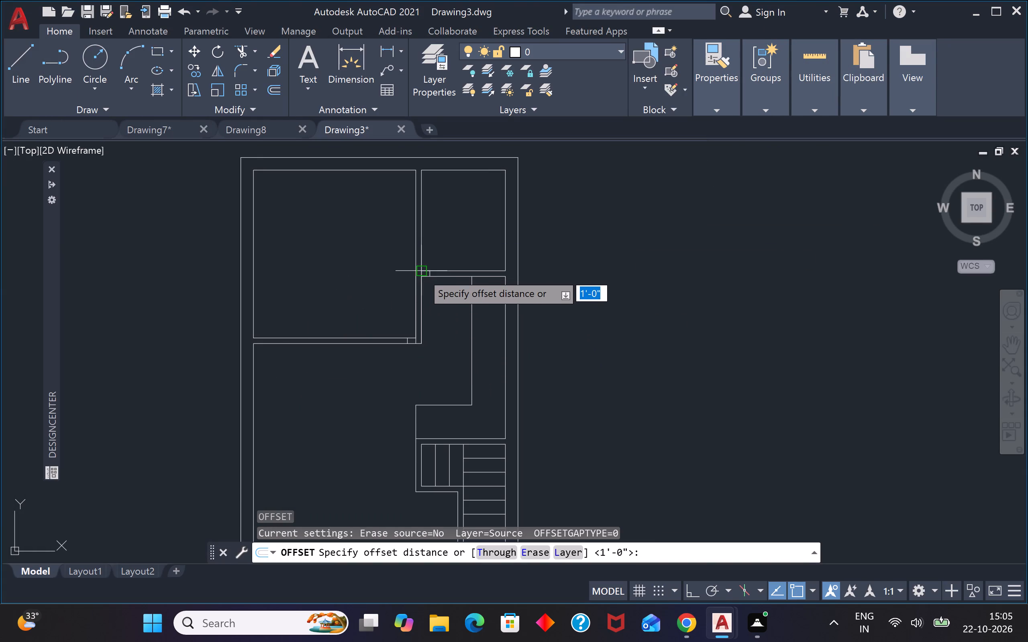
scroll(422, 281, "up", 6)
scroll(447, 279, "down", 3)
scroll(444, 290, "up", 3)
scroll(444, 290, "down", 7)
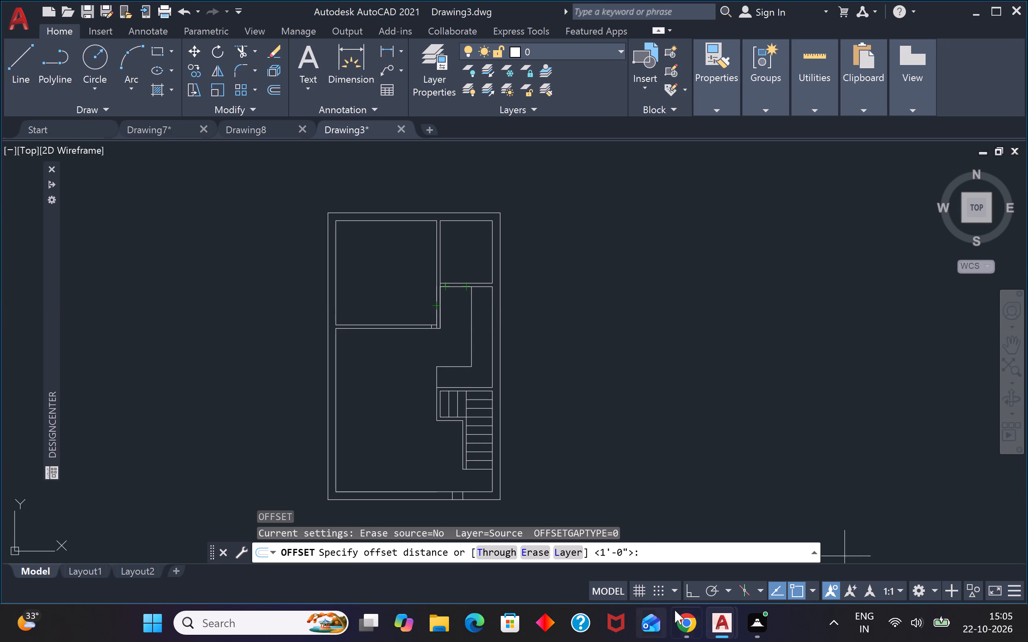
Pause the YouTube song in Chrome and return to the floor plan in AutoCAD.
left_click(685, 616)
left_click(491, 369)
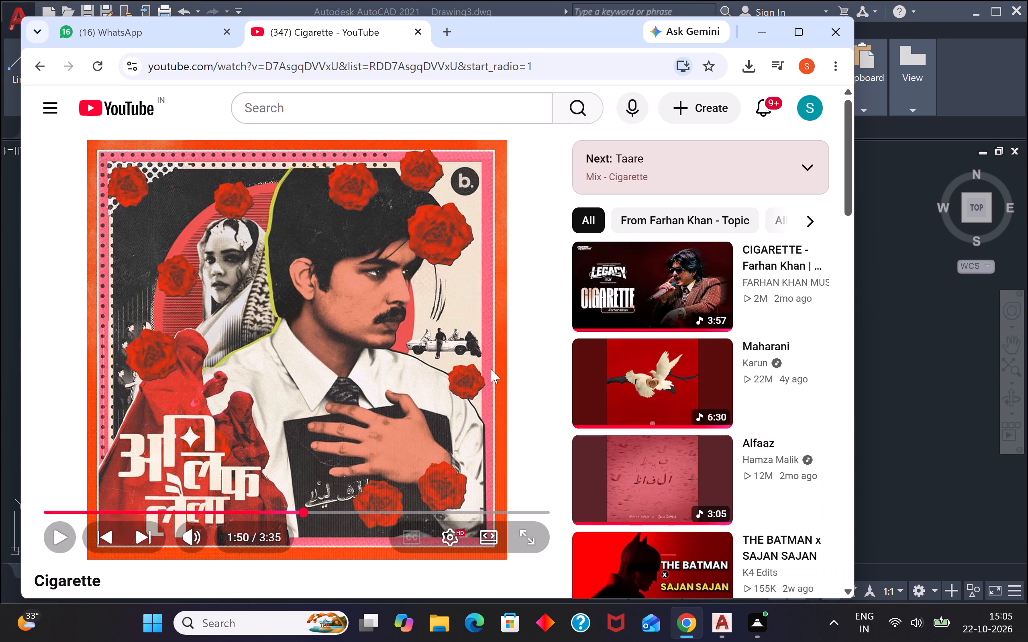
left_click(765, 30)
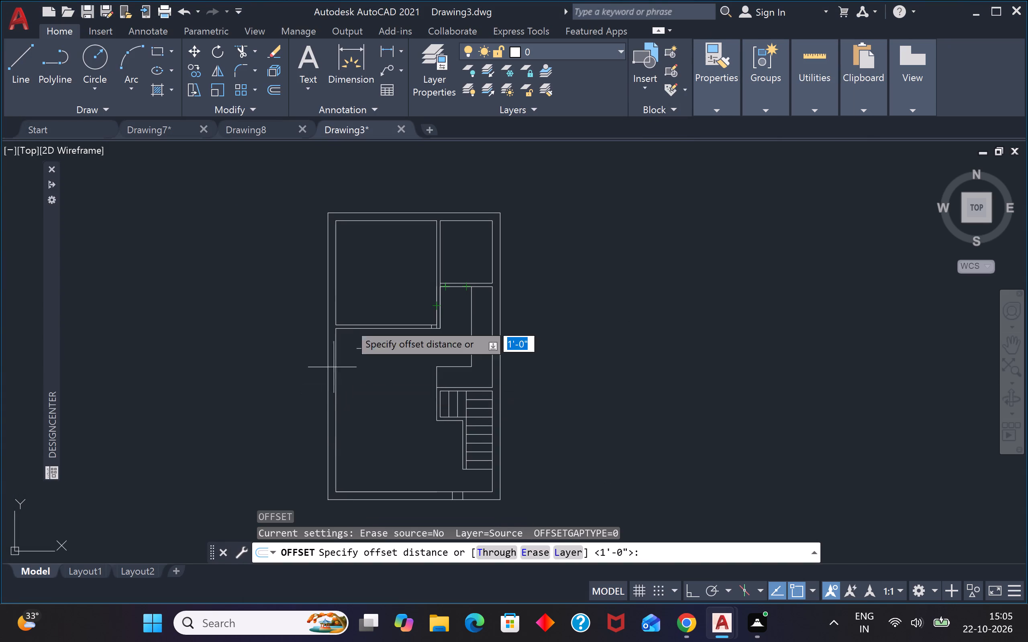
Offset the short line across the large upper-left room's bottom partition 2'6" to the left.
key("Escape")
scroll(441, 330, "up", 2)
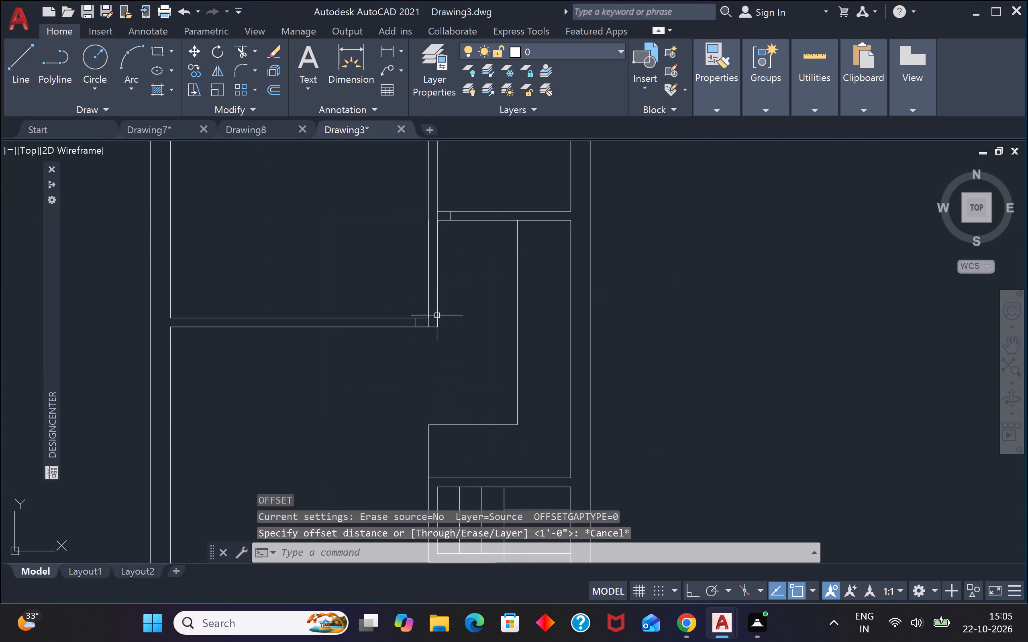
key("Escape")
key("Escape")
type("o")
key("space")
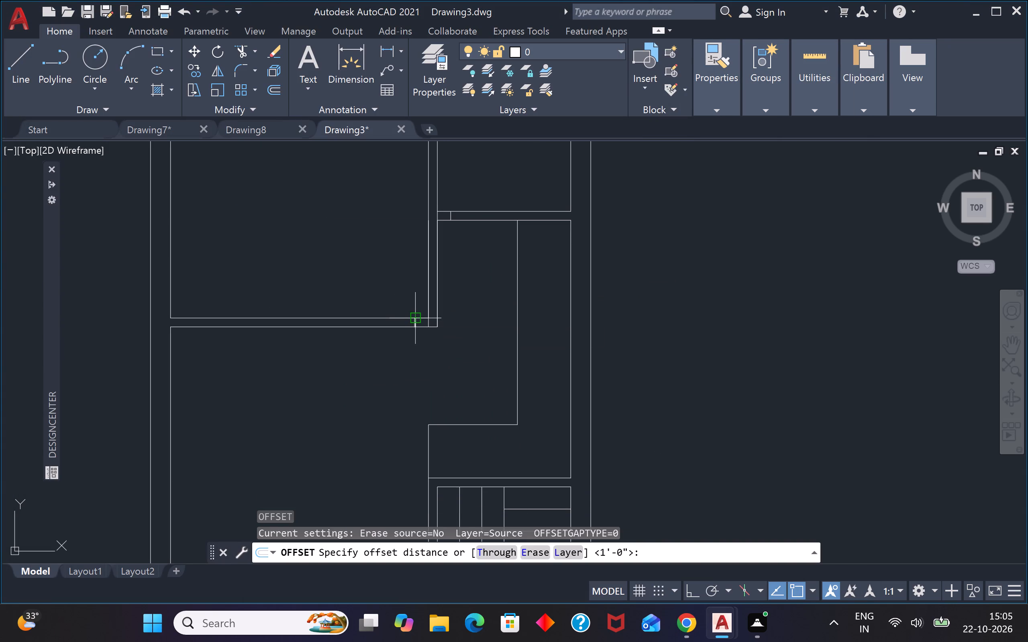
type("2'")
type("6\"")
key("Return")
scroll(393, 335, "up", 4)
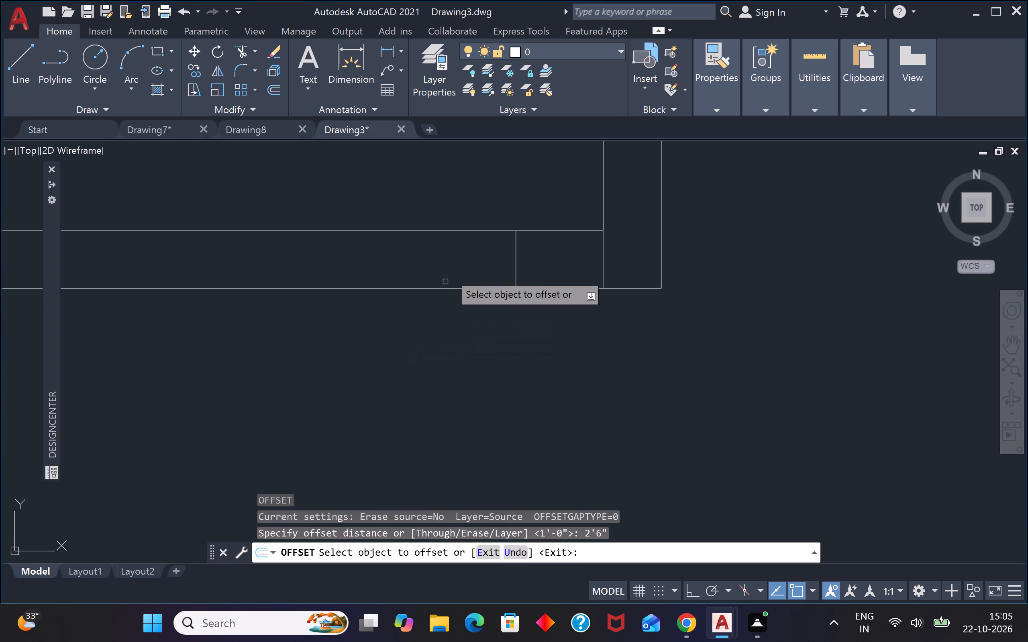
left_click_drag(517, 262, 509, 262)
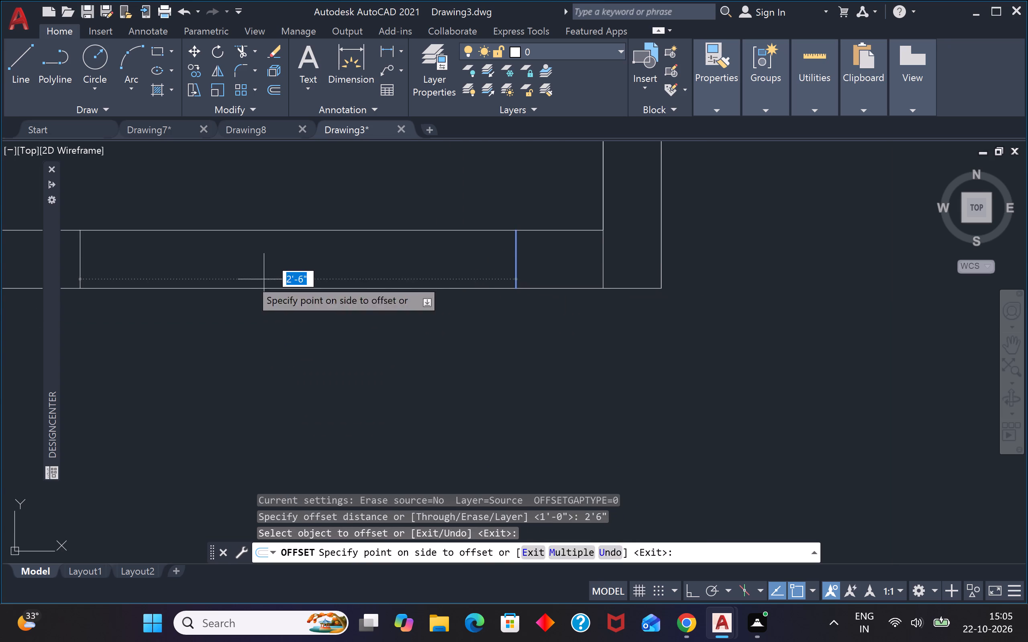
left_click_drag(250, 278, 268, 277)
Offset the short line across the small upper-right room's bottom partition 2'6" to the right.
scroll(293, 264, "down", 5)
scroll(472, 236, "down", 4)
scroll(467, 206, "up", 5)
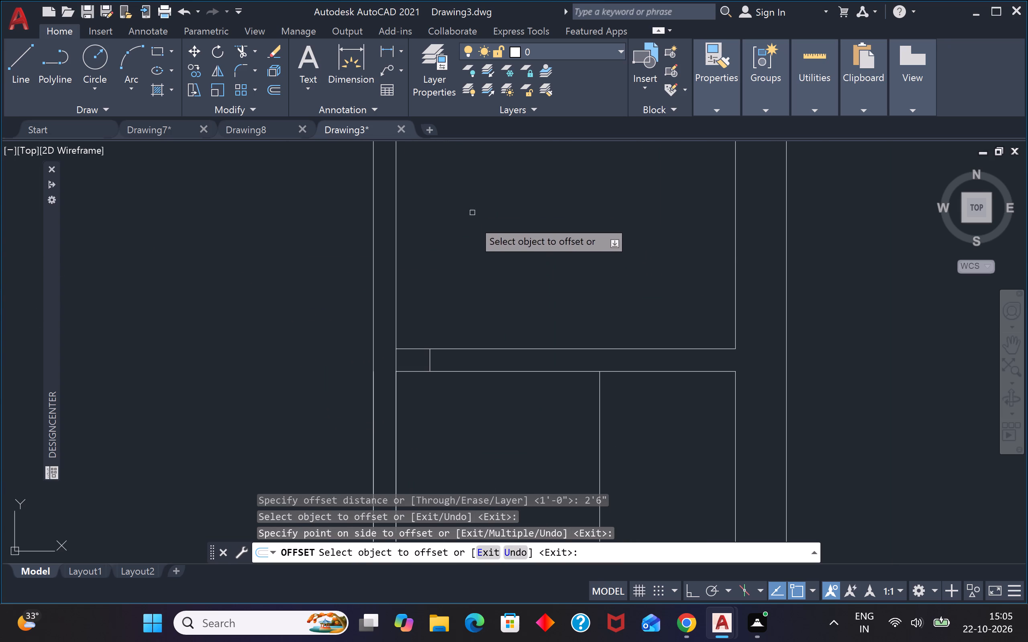
left_click_drag(431, 361, 436, 362)
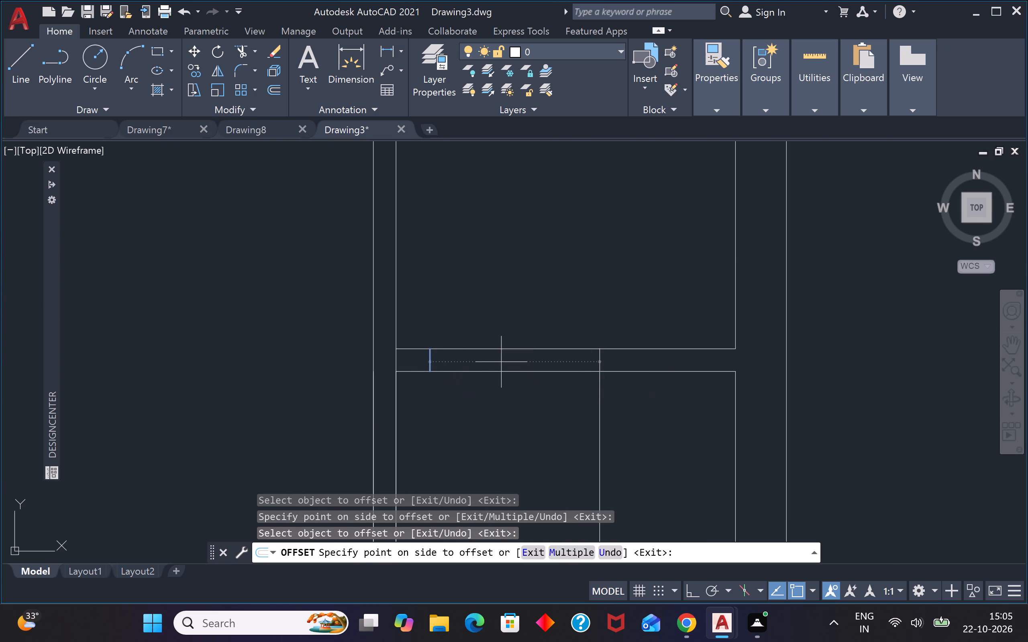
left_click(501, 362)
Offset the left short line across the bottom outer wall 3' to the left.
scroll(515, 350, "down", 8)
scroll(512, 412, "up", 6)
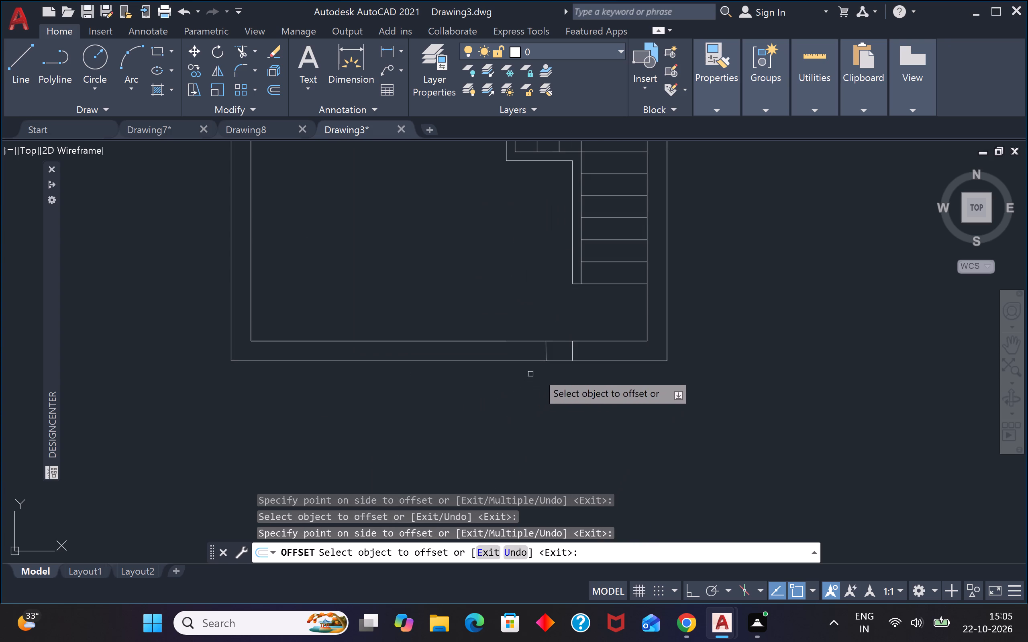
scroll(565, 354, "up", 2)
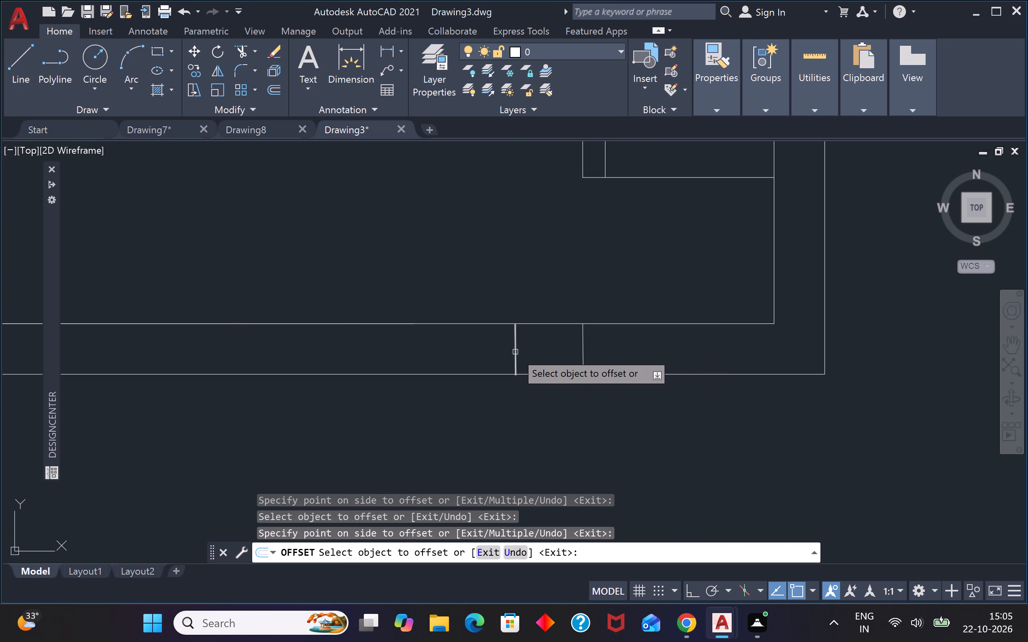
left_click(515, 352)
type("3'")
key("Return")
key("Escape")
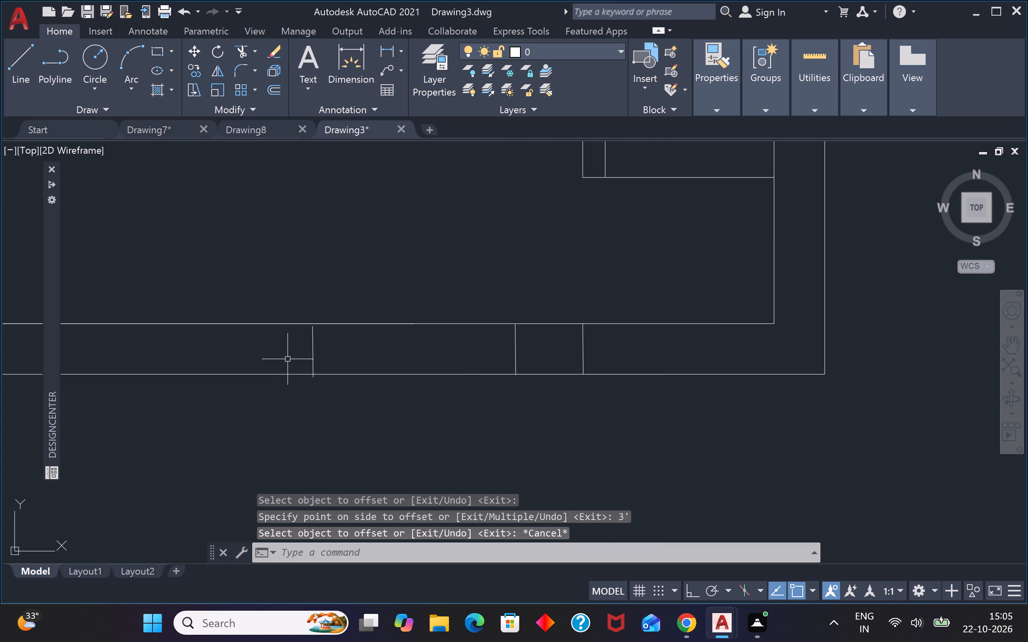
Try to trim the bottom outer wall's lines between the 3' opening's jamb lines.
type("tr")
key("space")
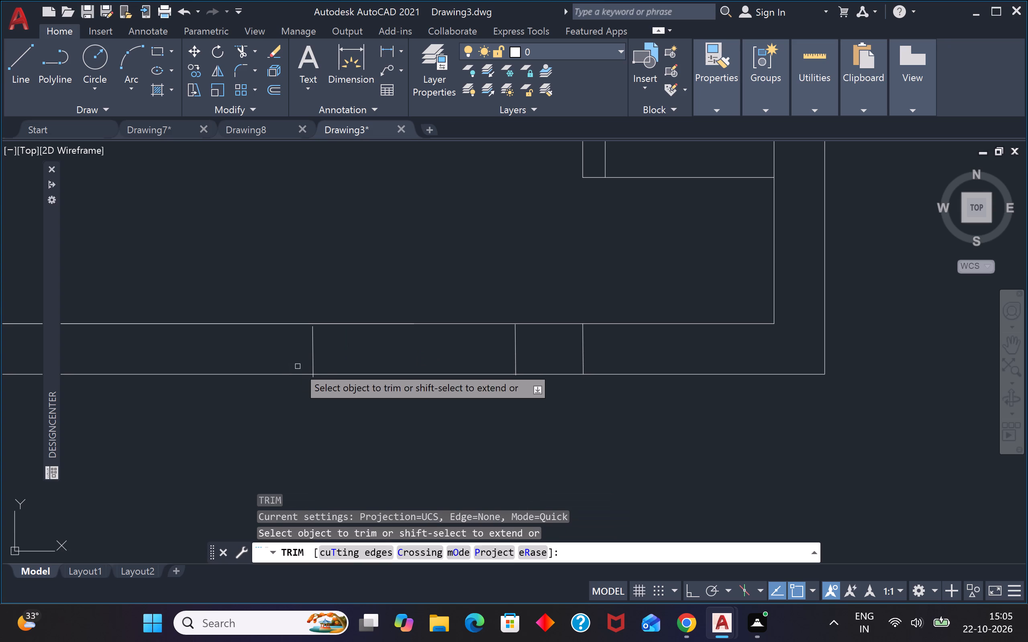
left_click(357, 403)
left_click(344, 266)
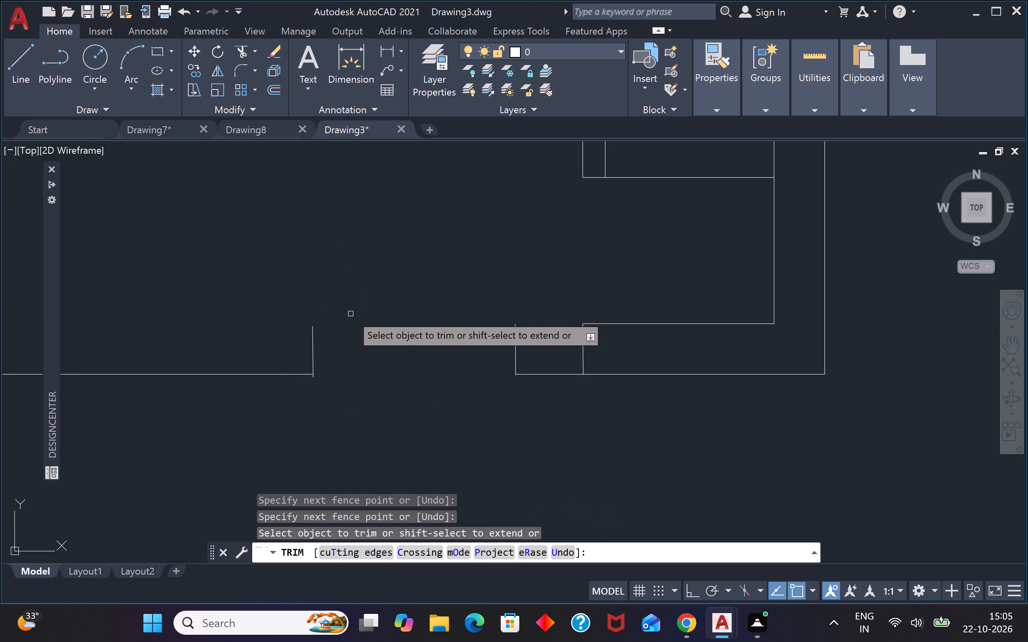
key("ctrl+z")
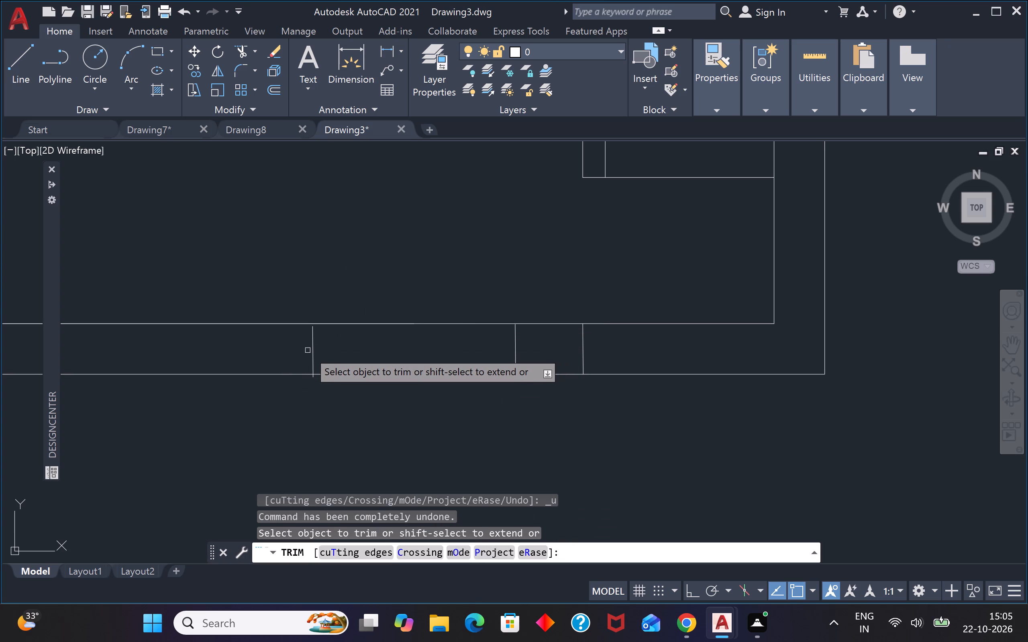
Extend the left jamb line of the 3' opening up to the bottom outer wall's inner face.
left_click(312, 348, "shift")
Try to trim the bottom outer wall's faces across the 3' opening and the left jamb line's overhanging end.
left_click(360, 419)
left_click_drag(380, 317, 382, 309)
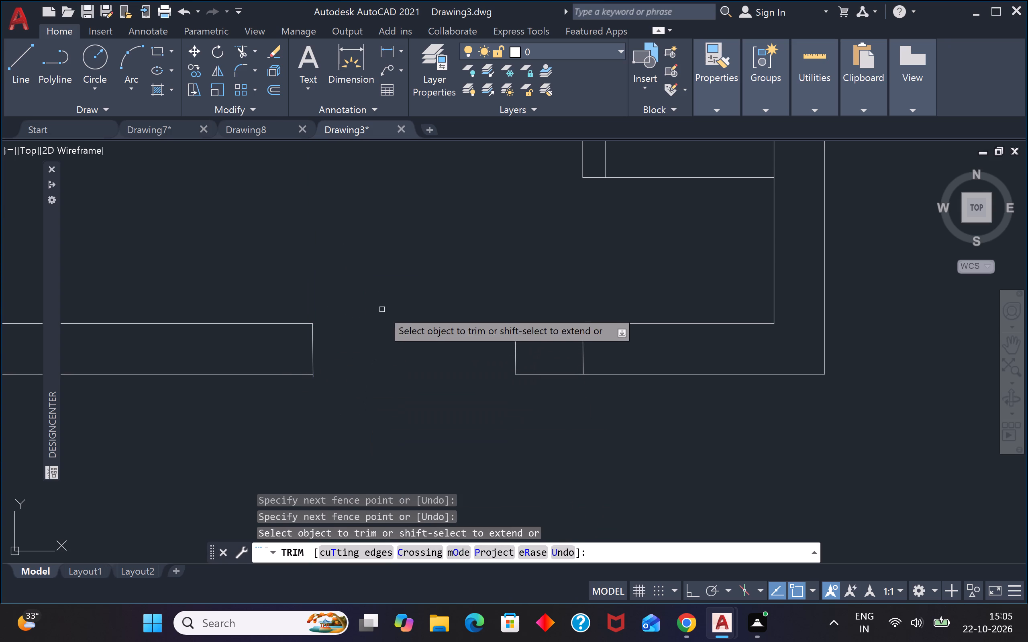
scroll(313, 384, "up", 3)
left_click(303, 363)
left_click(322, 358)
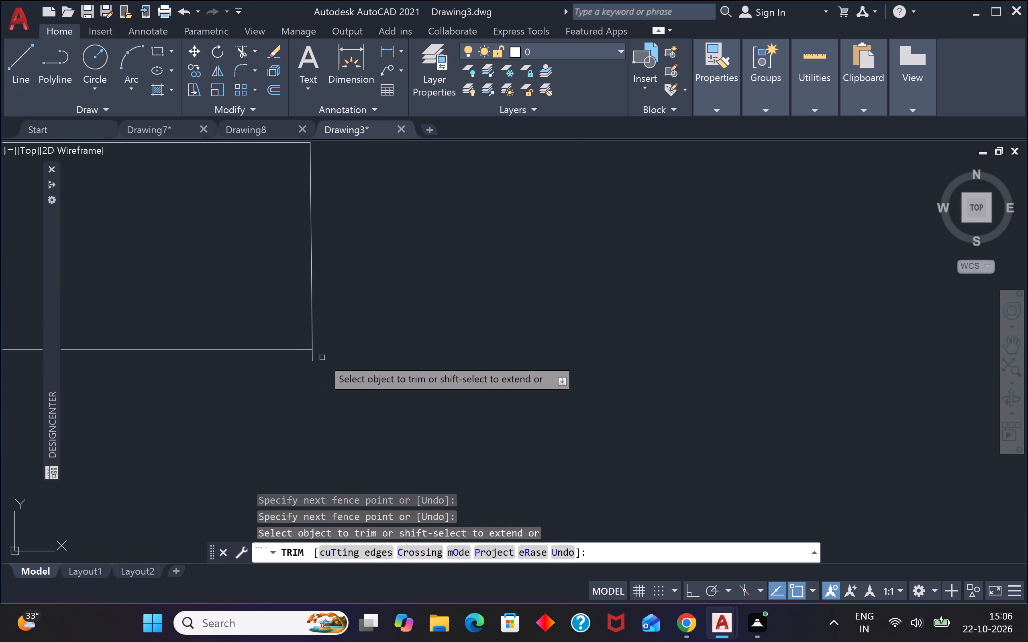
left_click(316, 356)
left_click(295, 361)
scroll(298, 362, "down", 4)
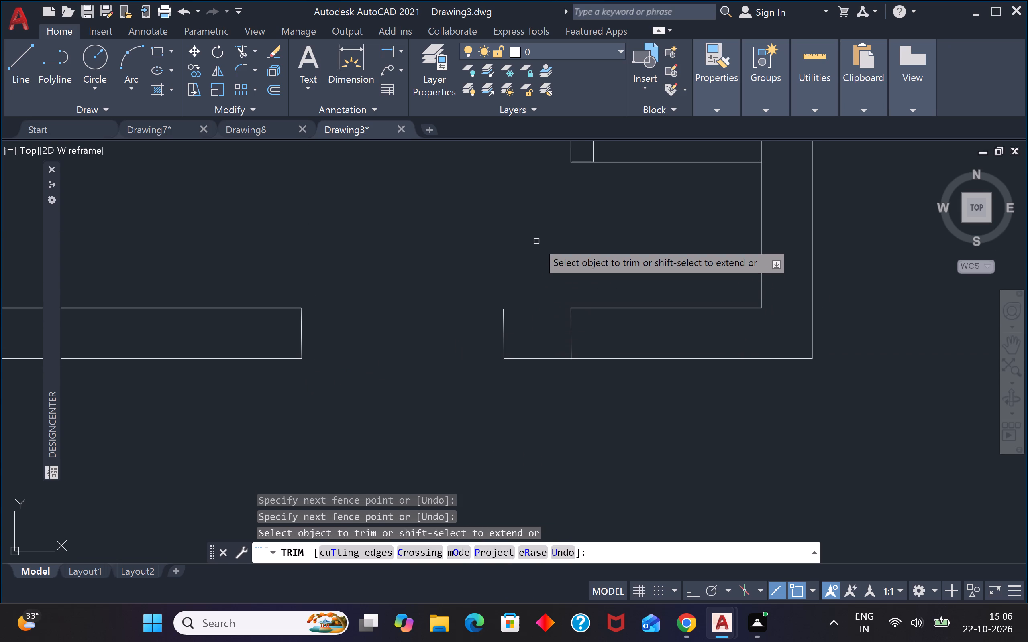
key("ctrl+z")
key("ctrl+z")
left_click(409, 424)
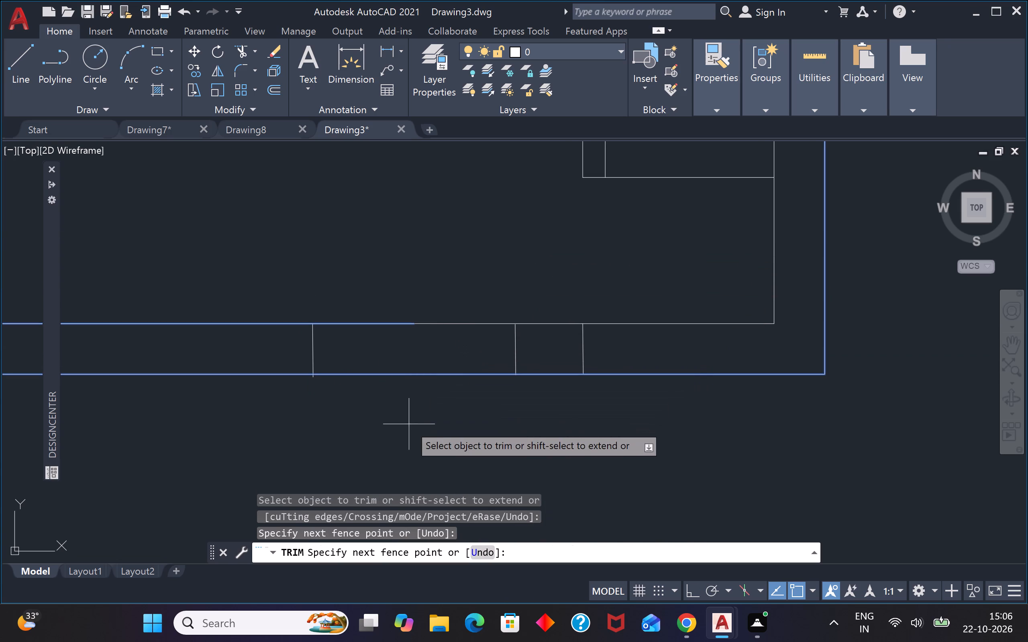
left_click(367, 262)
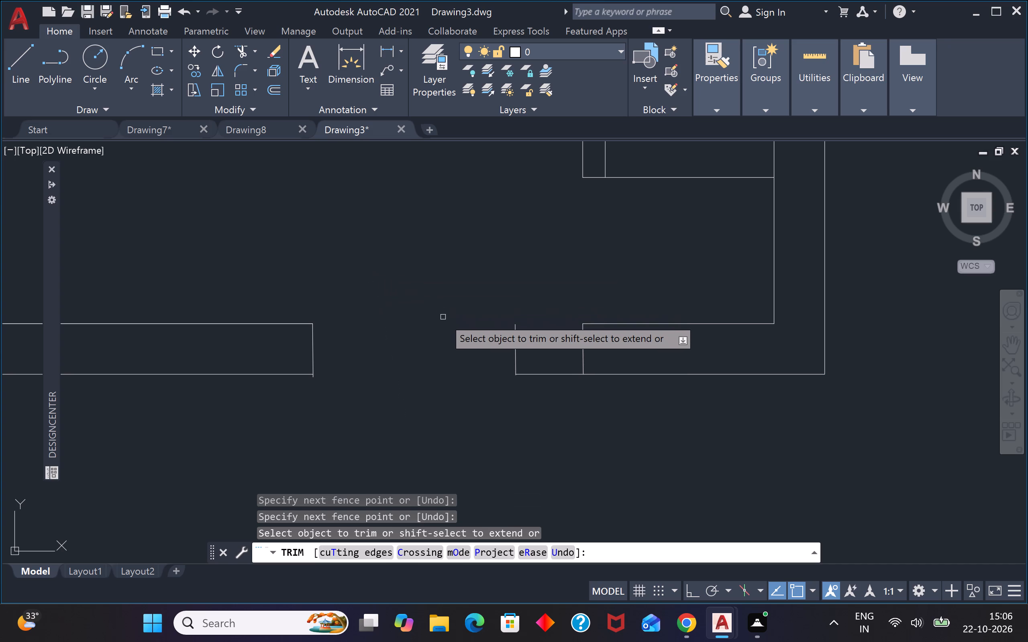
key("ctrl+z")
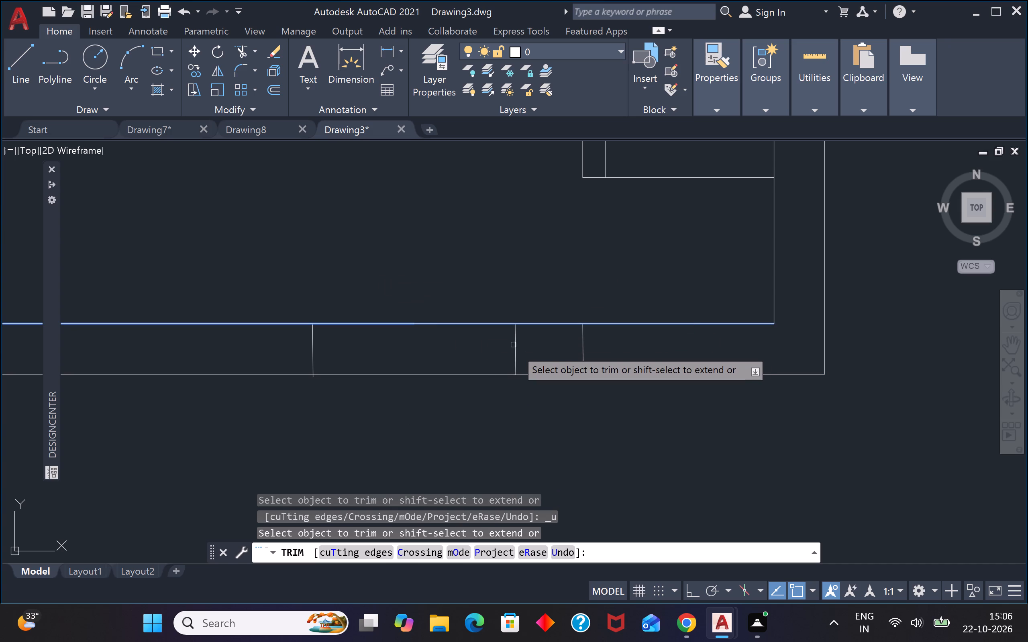
Extend the right jamb line to the bottom outer wall's inner face and trim both wall faces across the 3' opening.
left_click(513, 346, "shift")
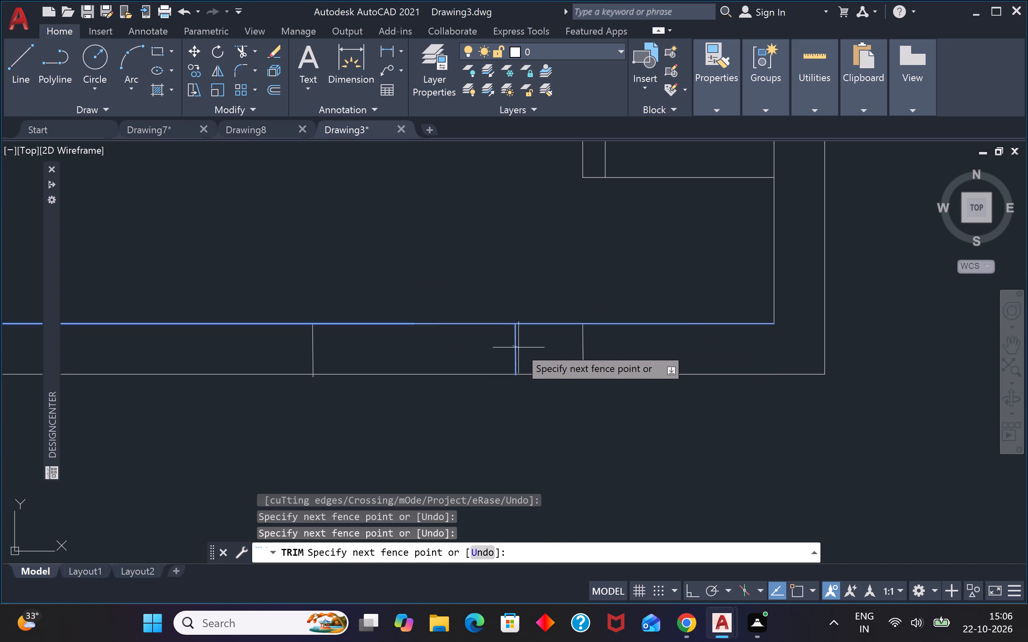
left_click(524, 346, "shift")
left_click(391, 389)
left_click_drag(383, 236, 396, 238)
Trim the ends of both jamb lines that overhang the outer face of the bottom wall.
scroll(298, 388, "up", 5)
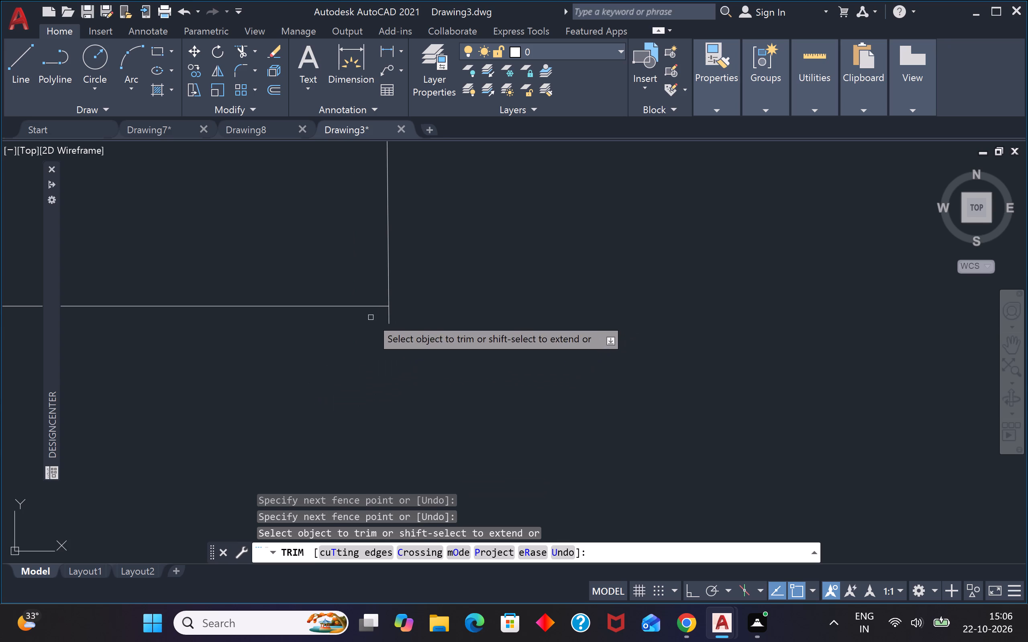
left_click(371, 317)
left_click(410, 316)
scroll(410, 316, "down", 4)
scroll(706, 240, "up", 5)
scroll(885, 163, "down", 4)
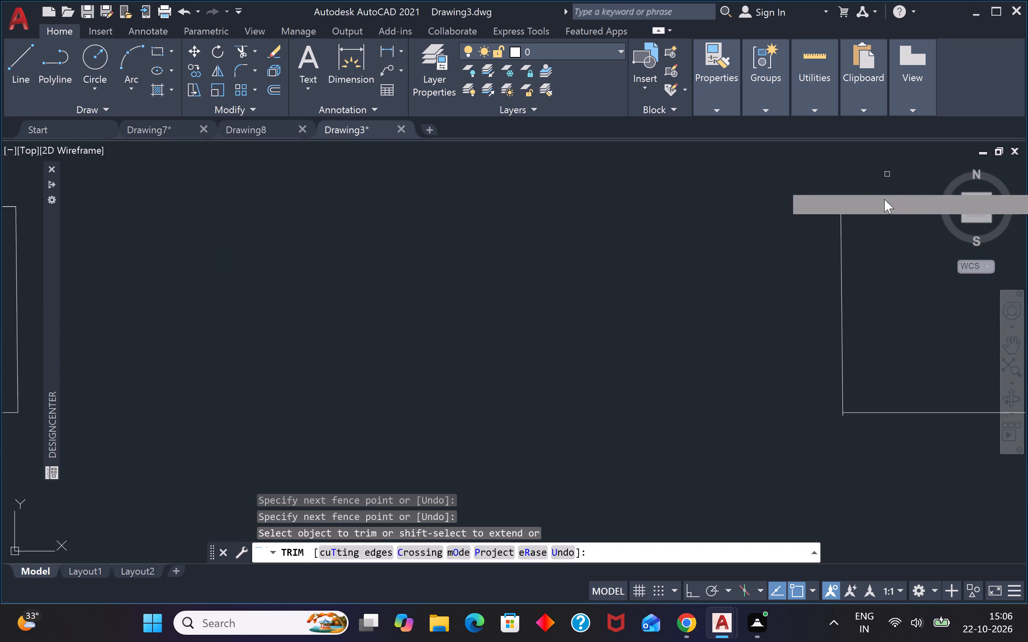
scroll(884, 199, "down", 1)
scroll(854, 349, "up", 4)
scroll(893, 247, "up", 4)
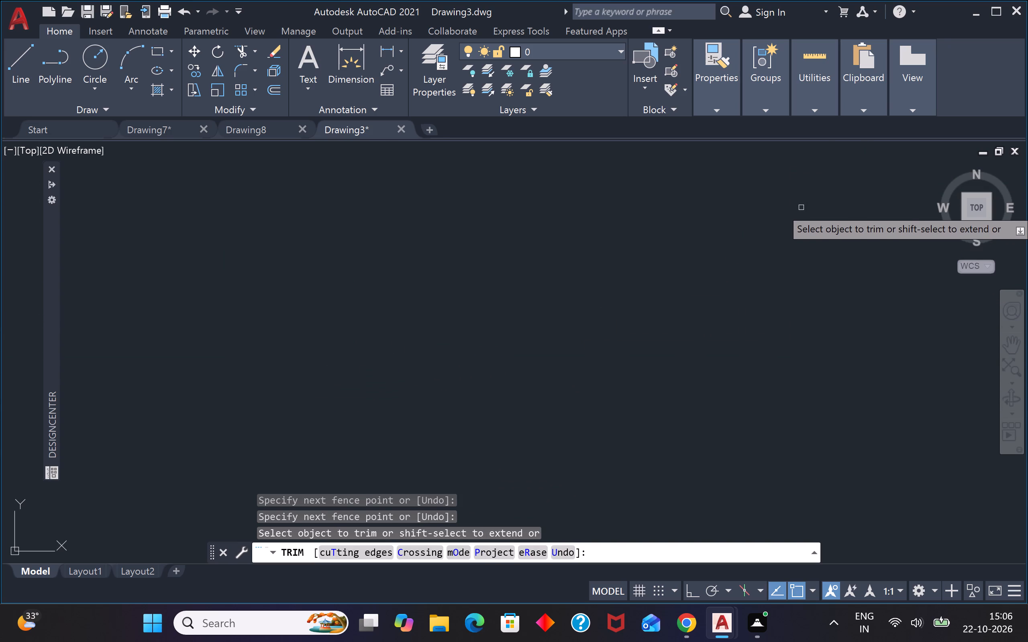
scroll(801, 207, "down", 3)
left_click(783, 182)
left_click(823, 185)
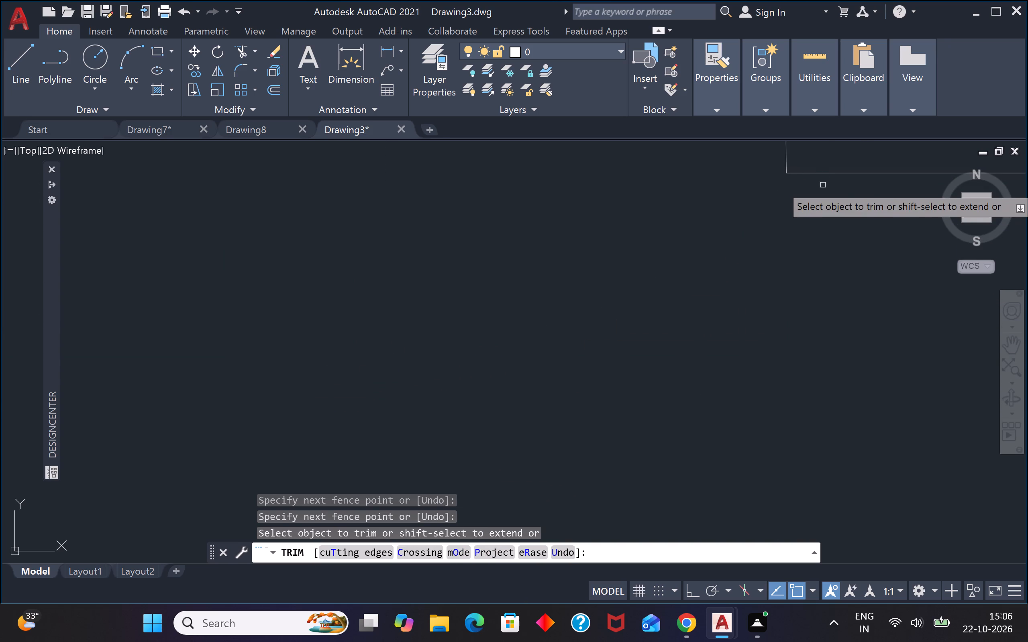
Remove the leftover short line across the bottom outer wall, 1' to the right of the opening.
scroll(818, 186, "down", 13)
scroll(791, 205, "down", 3)
scroll(798, 197, "up", 4)
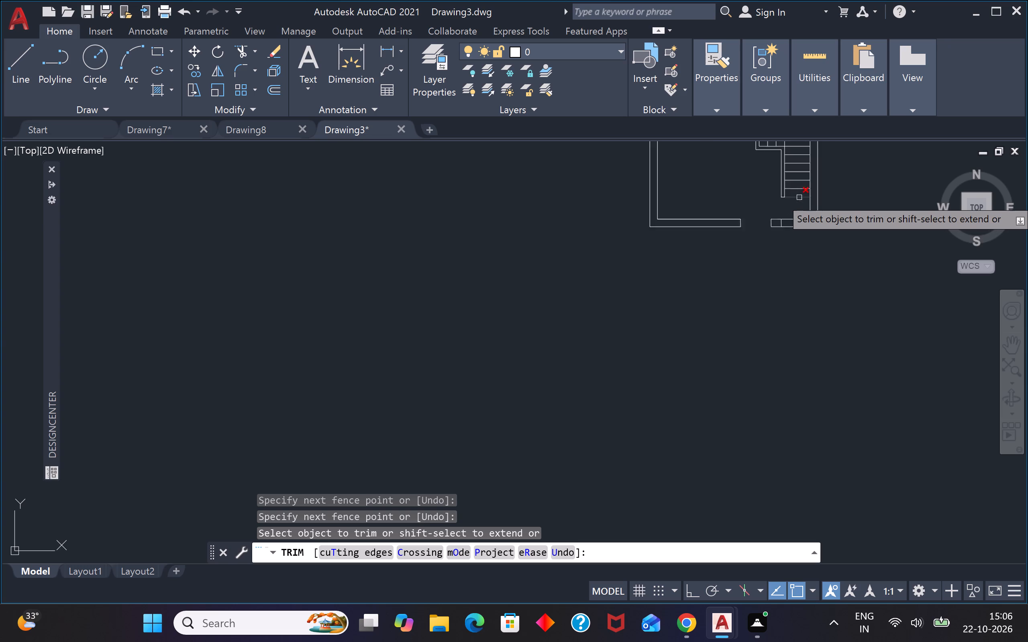
scroll(779, 238, "up", 4)
left_click_drag(763, 250, 759, 250)
left_click(702, 249)
Trim both faces of the large upper-left room's bottom partition to cut the 2'6" opening.
scroll(710, 240, "down", 4)
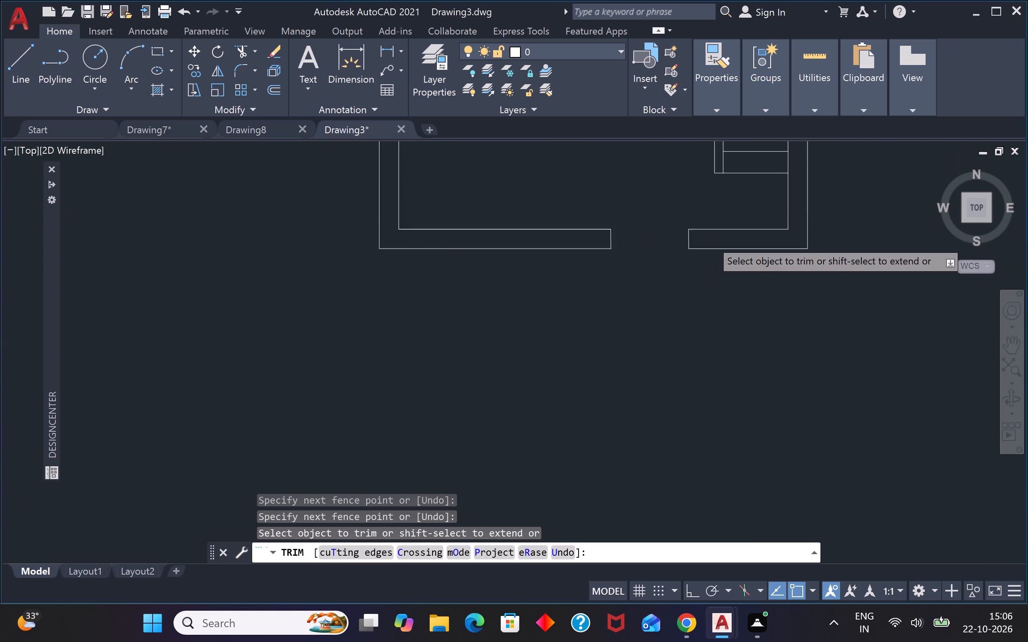
scroll(710, 240, "down", 4)
scroll(704, 186, "up", 5)
scroll(690, 244, "up", 3)
left_click(667, 284)
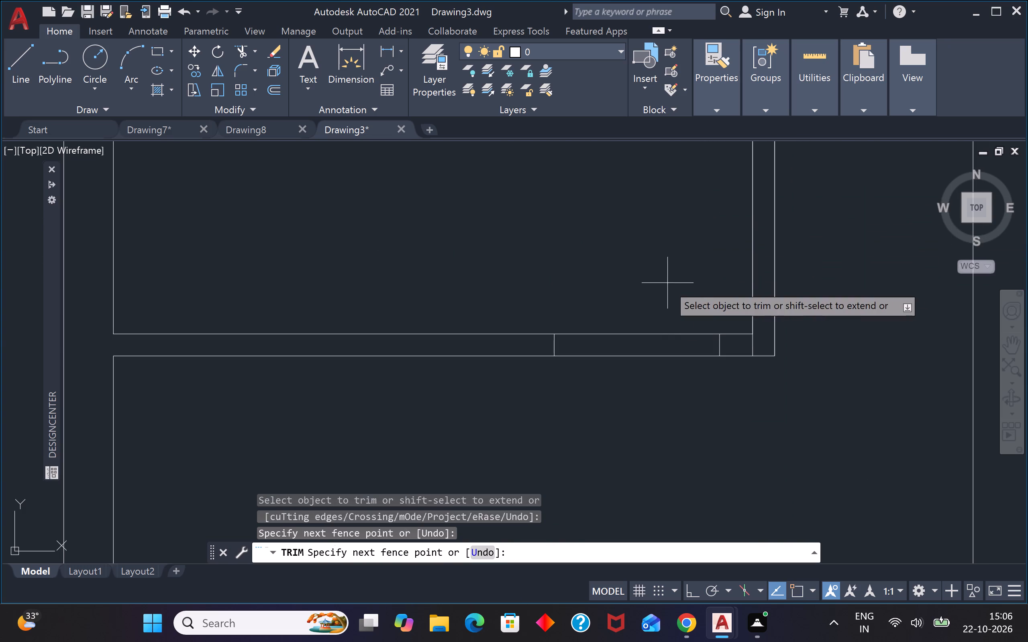
left_click_drag(665, 395, 670, 391)
Trim the vertical line crossing the corner junction of the large room's bottom and right partitions.
scroll(750, 350, "up", 3)
left_click(767, 343)
left_click(753, 340)
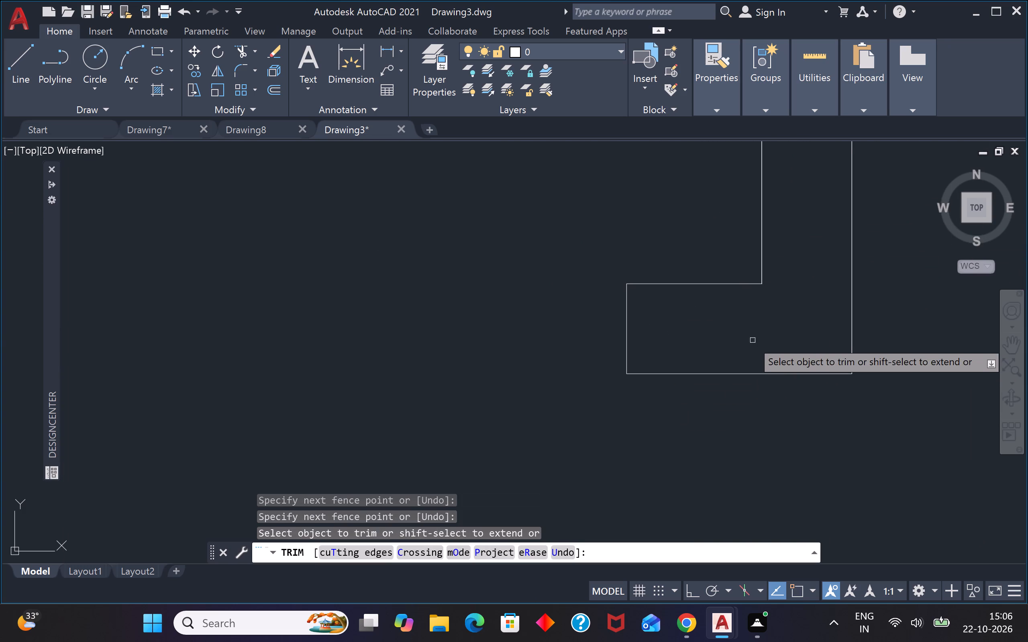
Trim both faces of the small upper-right room's bottom partition to cut the 2'6" opening.
scroll(753, 337, "down", 8)
scroll(785, 275, "up", 5)
left_click(790, 269)
left_click(791, 329)
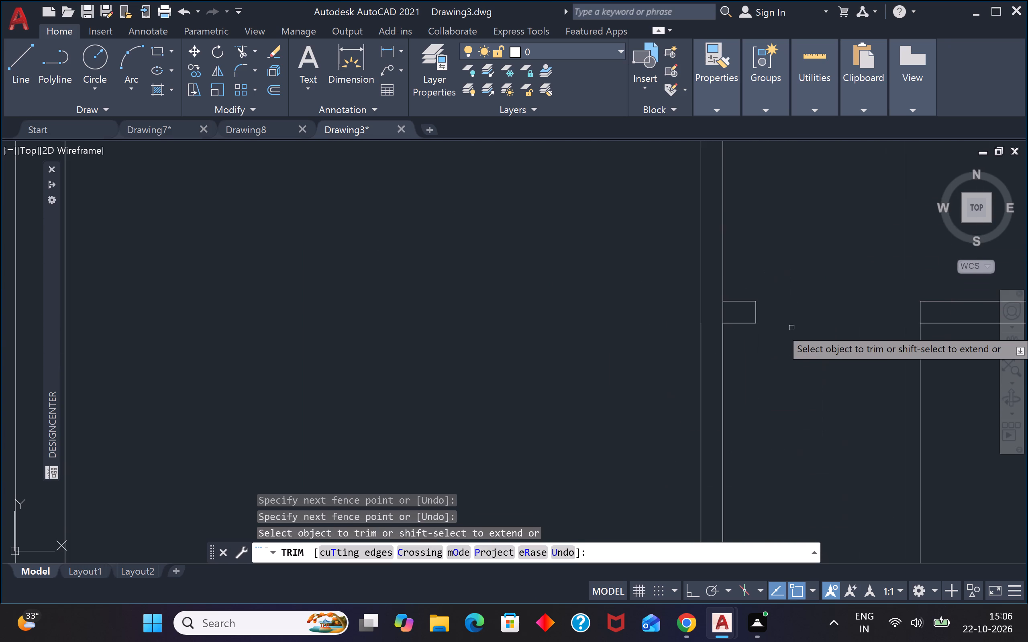
Trim the vertical line crossing the junction of the small room's bottom partition stub and the vertical partition.
scroll(803, 293, "down", 5)
scroll(806, 323, "up", 2)
scroll(717, 349, "down", 3)
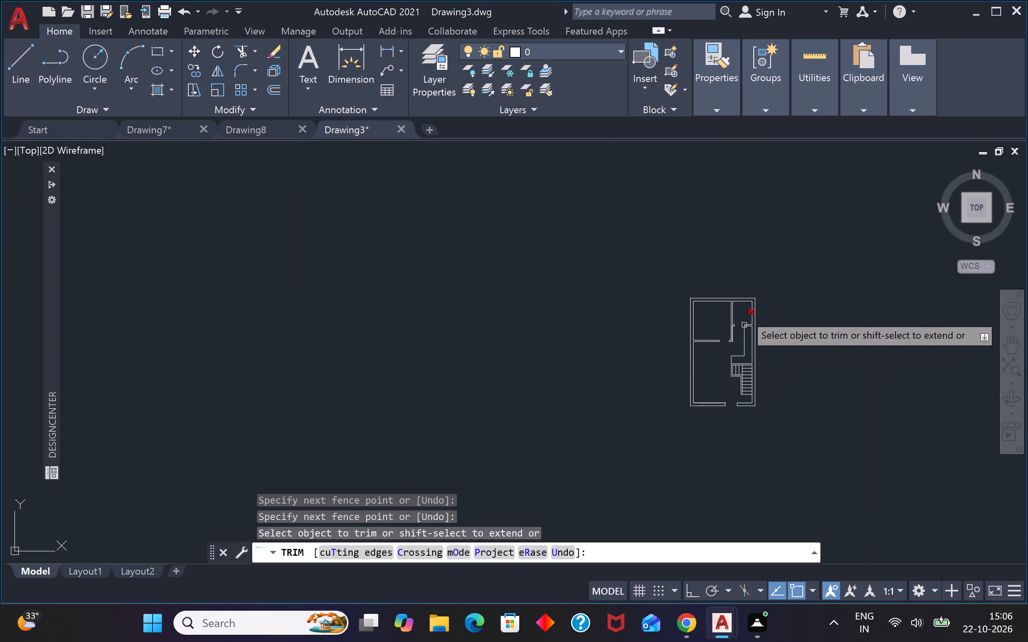
scroll(744, 314, "up", 5)
scroll(658, 414, "up", 3)
left_click_drag(658, 405, 653, 402)
left_click(628, 405)
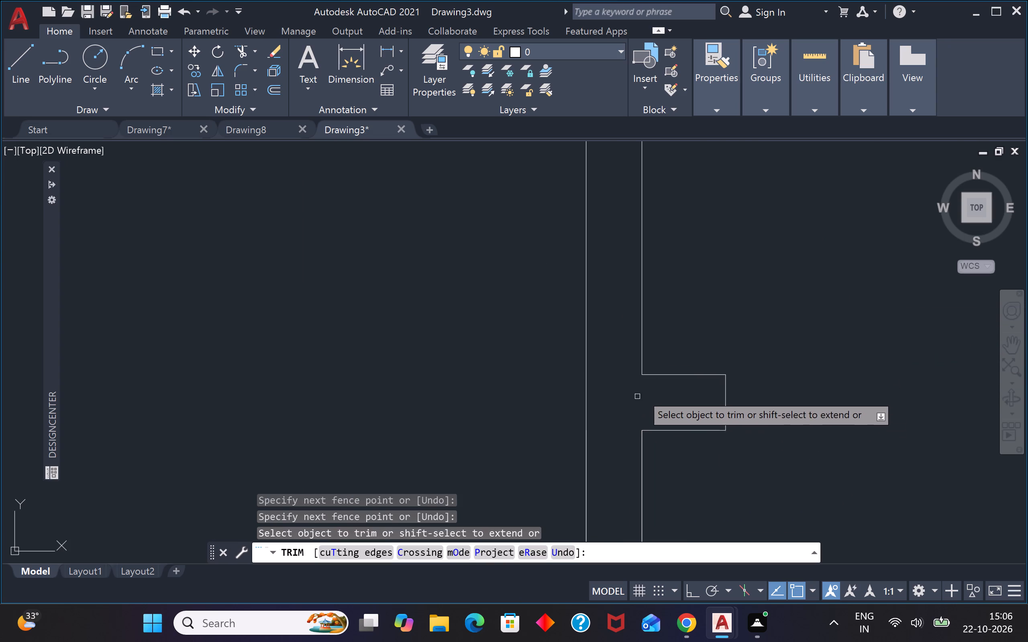
scroll(644, 391, "down", 5)
middle_click_drag(643, 423, 761, 207)
scroll(748, 294, "down", 2)
middle_click_drag(701, 421, 524, 329)
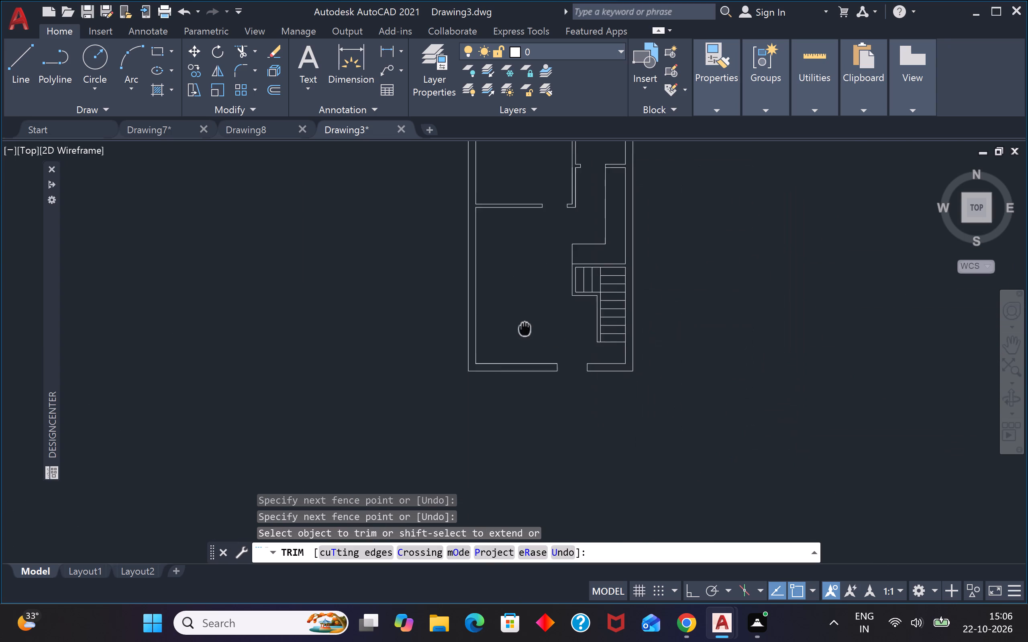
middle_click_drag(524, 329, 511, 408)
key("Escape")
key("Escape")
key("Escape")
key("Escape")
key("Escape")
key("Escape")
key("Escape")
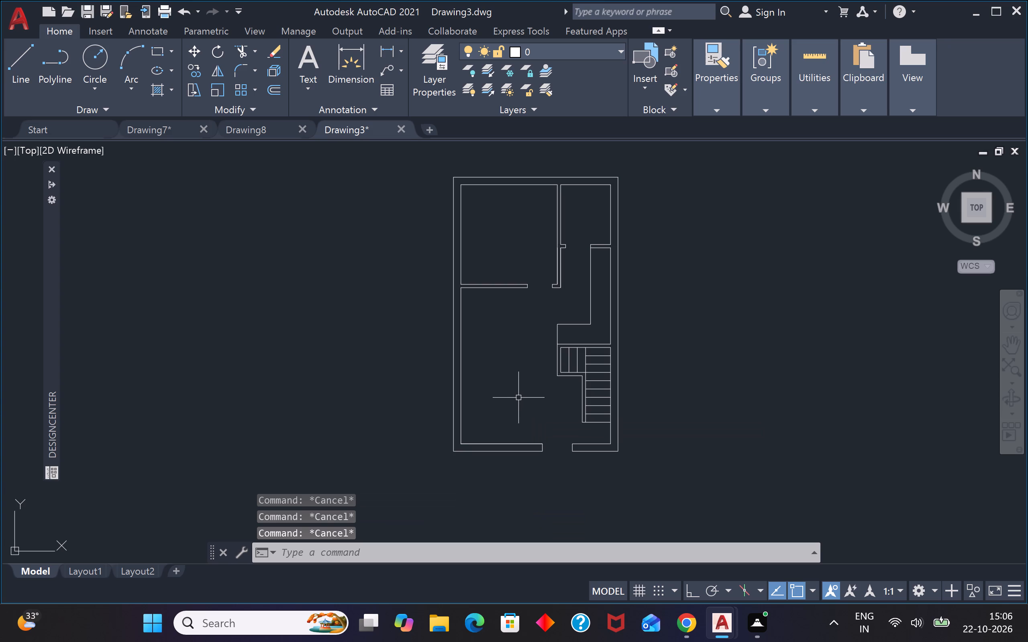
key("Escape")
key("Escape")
Draw a 4' by 9" rectangle in the empty space to the left of the floor plan.
type("rec")
key("space")
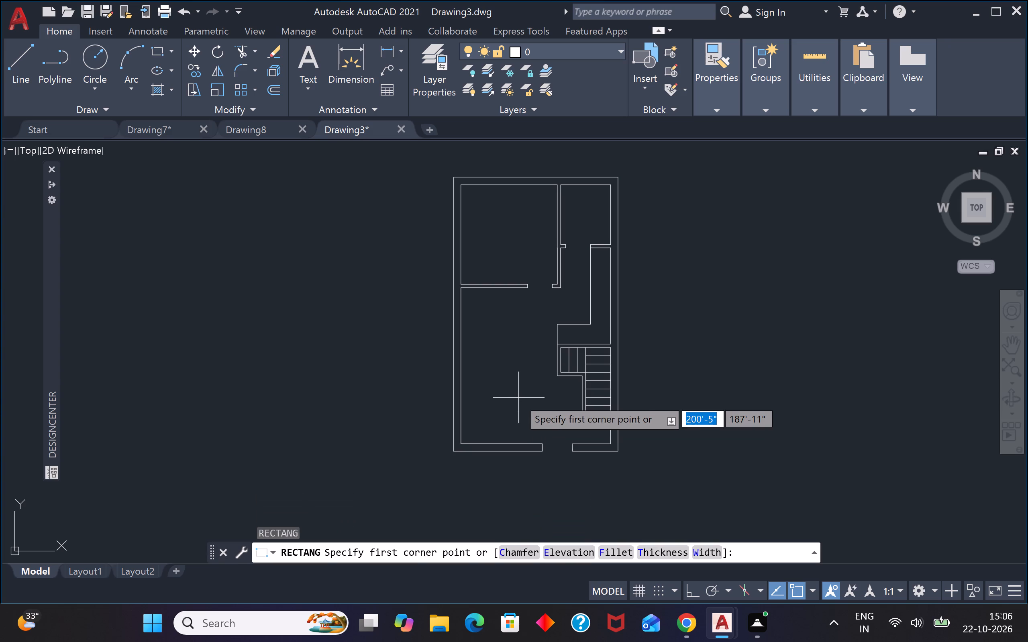
left_click(128, 288)
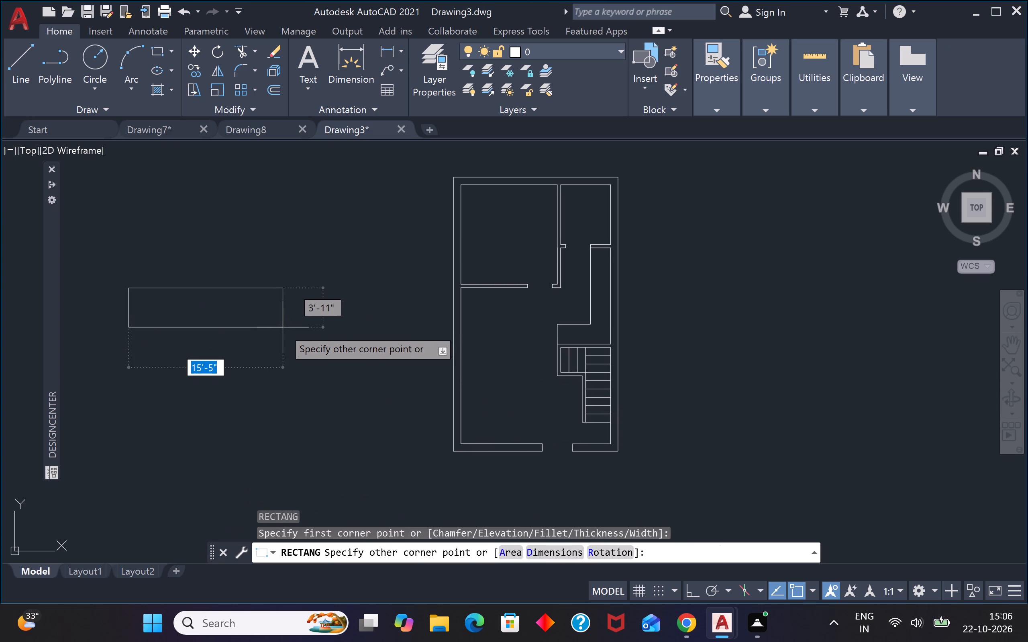
type("4;")
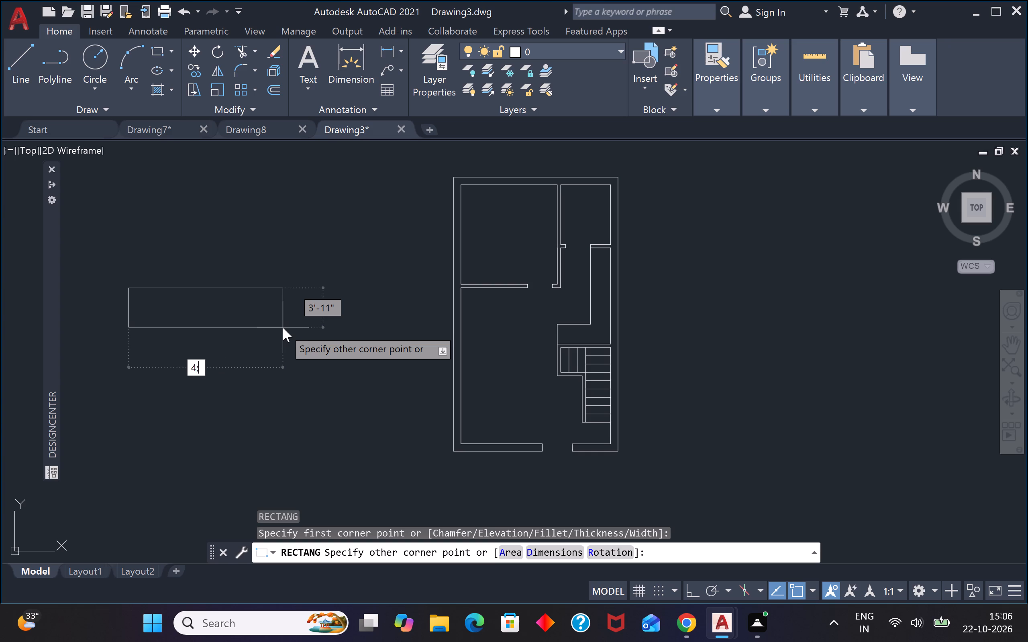
key("BackSpace")
key("apostrophe")
key("Tab")
type("9\"")
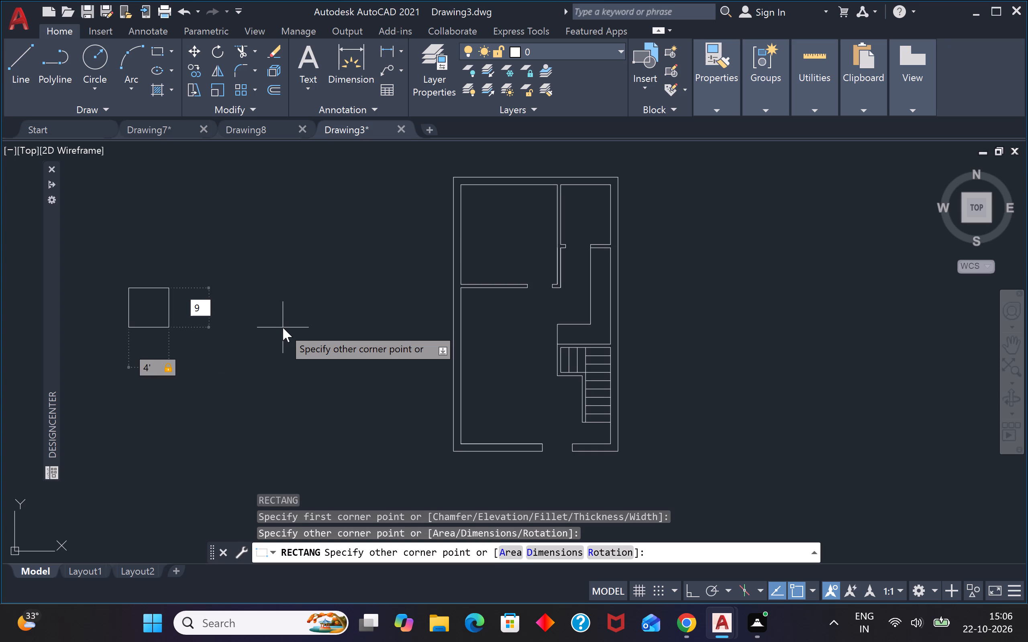
key("Return")
Draw a 2' by 9" rectangle between the 4' rectangle and the floor plan.
type("rec")
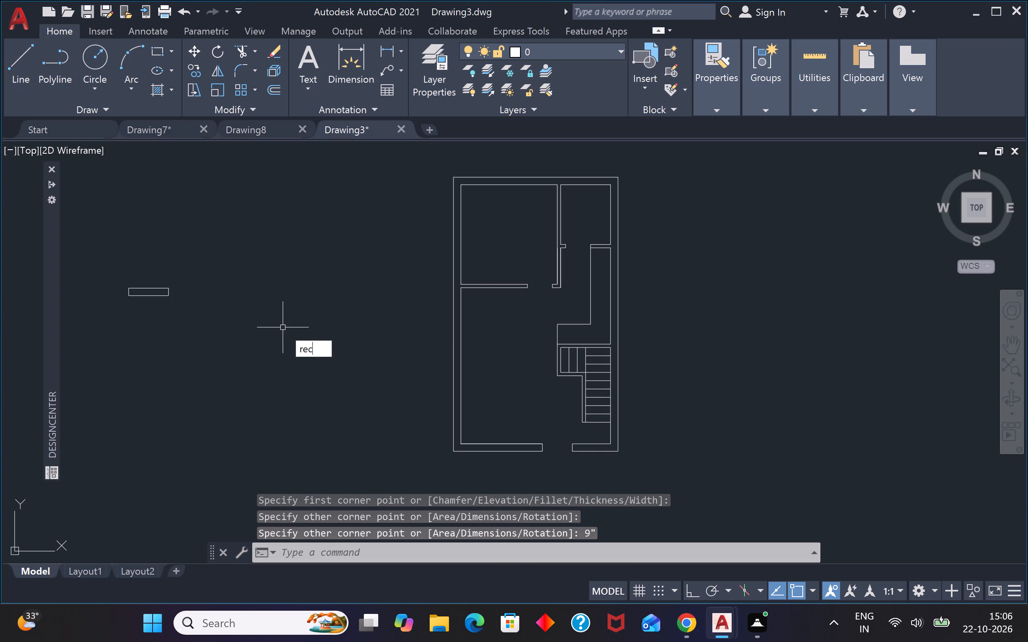
key("space")
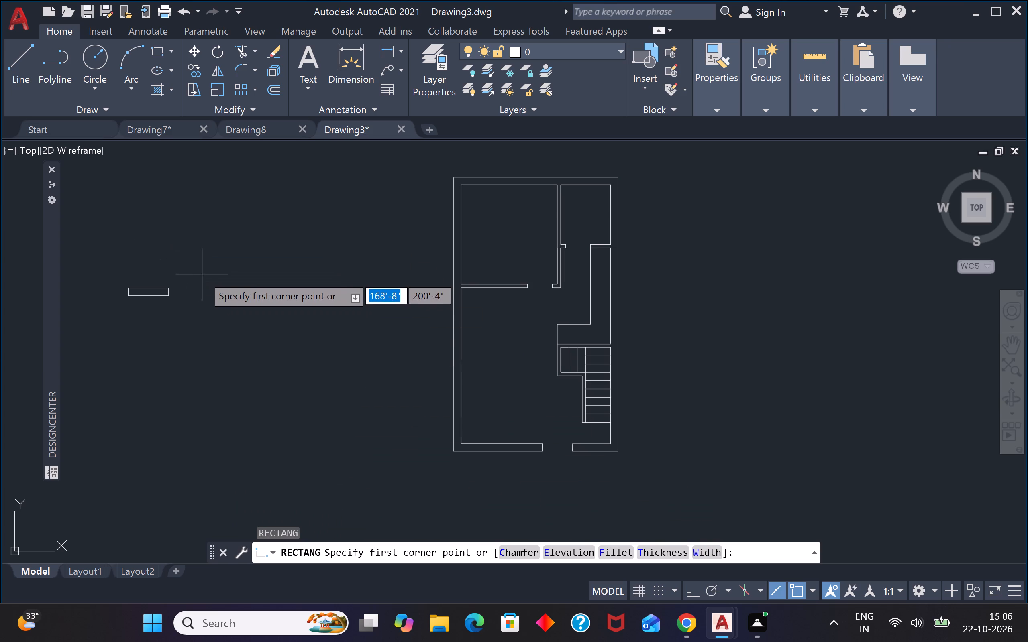
left_click(197, 290)
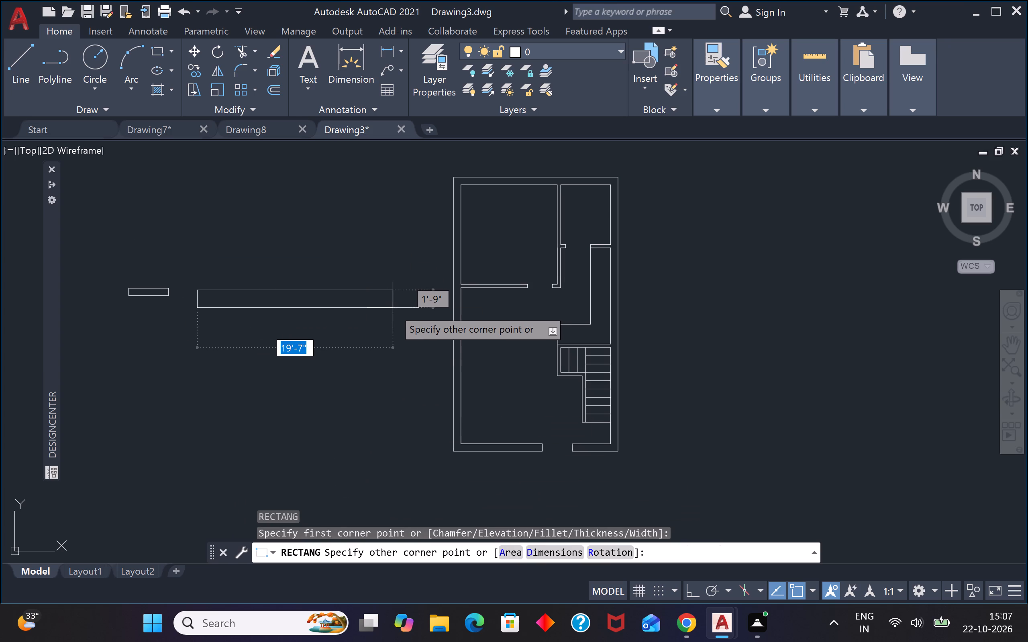
type("2'")
key("Tab")
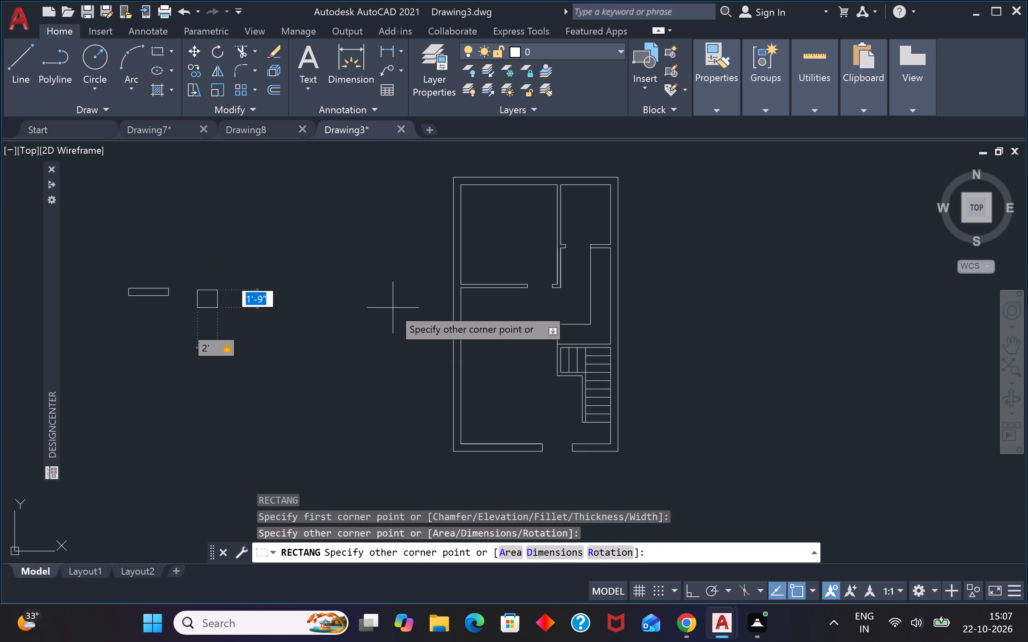
type("9\"")
key("Return")
key("Escape")
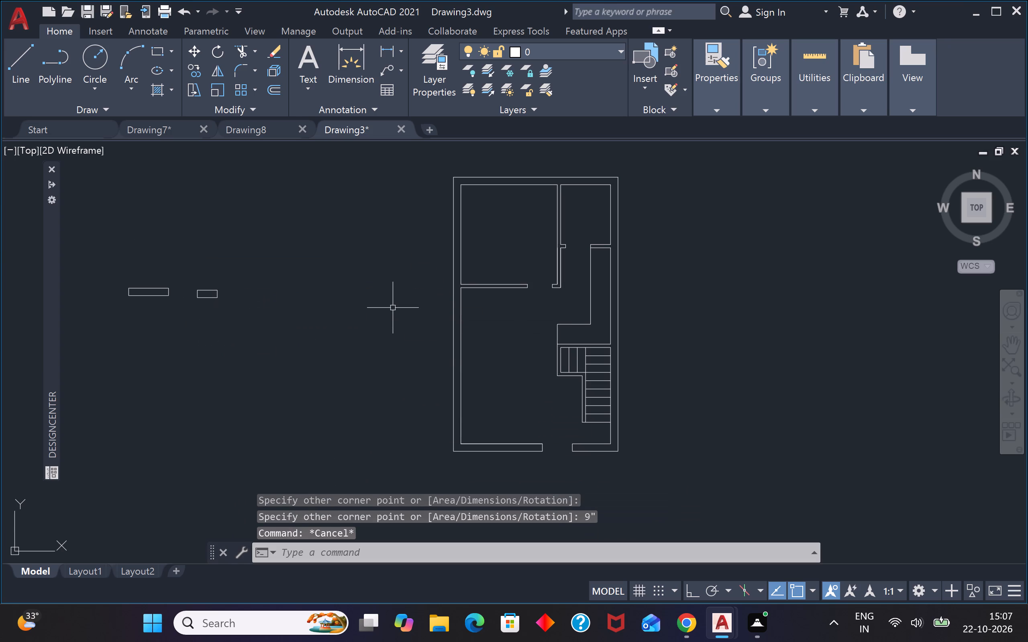
key("Escape")
Draw a horizontal centre line through each of the two rectangles, joining the midpoints of their short sides.
scroll(102, 294, "up", 3)
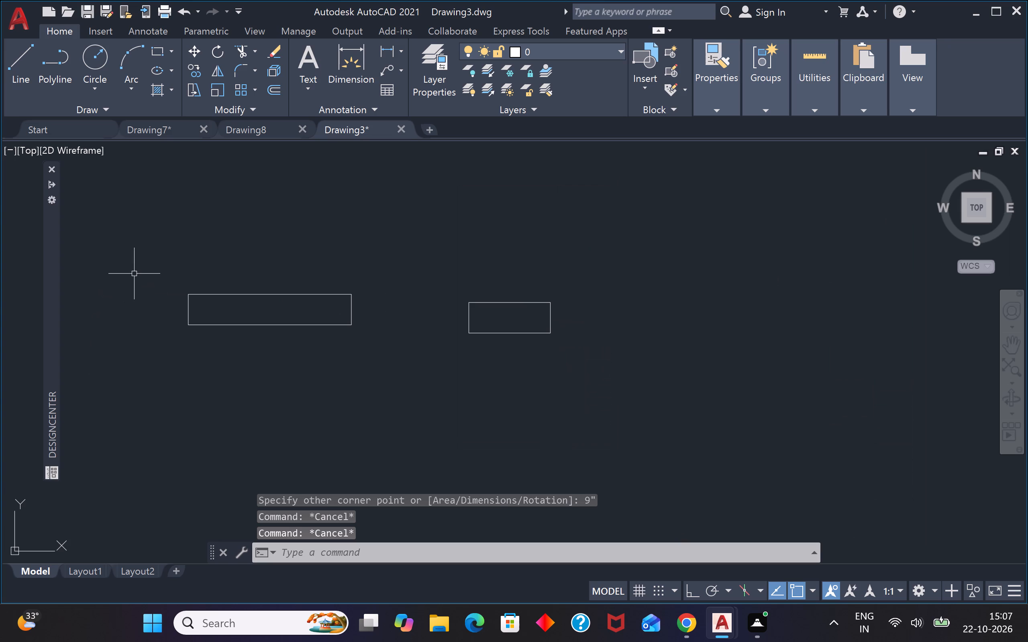
type("l")
key("space")
left_click(184, 309)
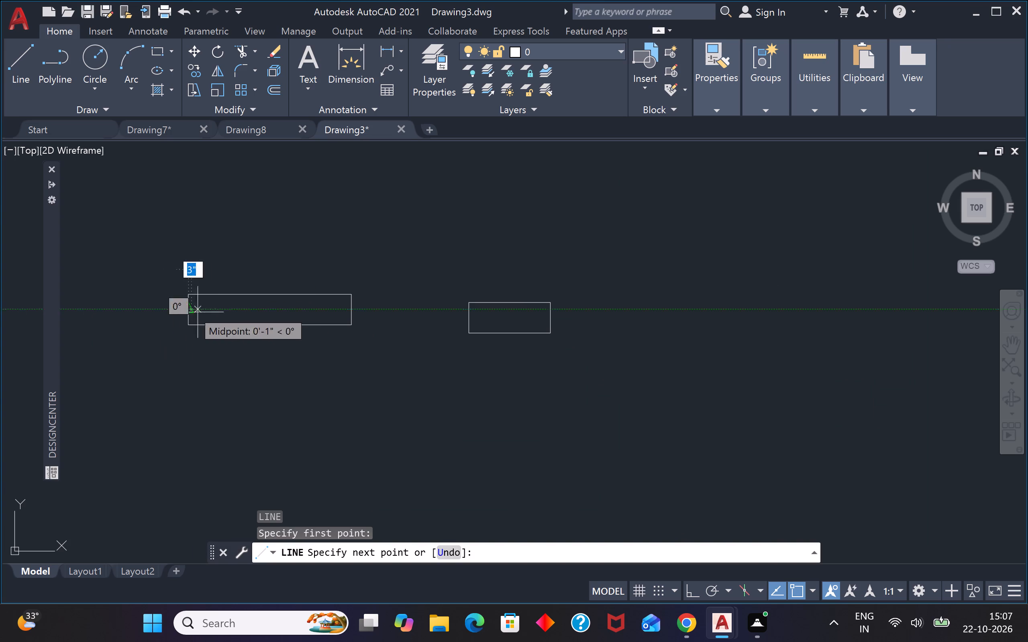
left_click(350, 310)
key("Escape")
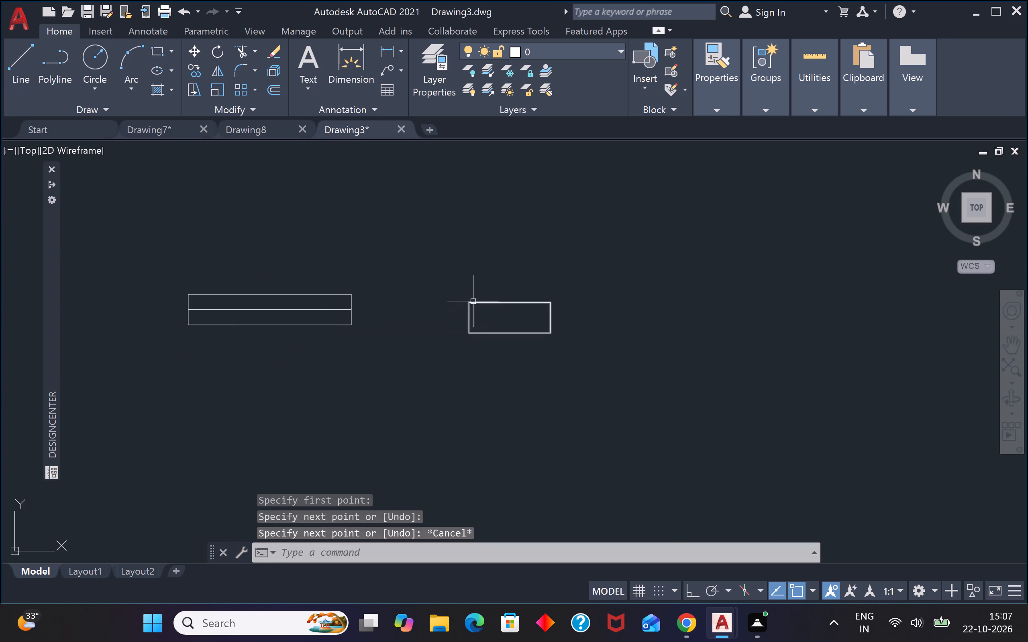
key("space")
left_click(469, 316)
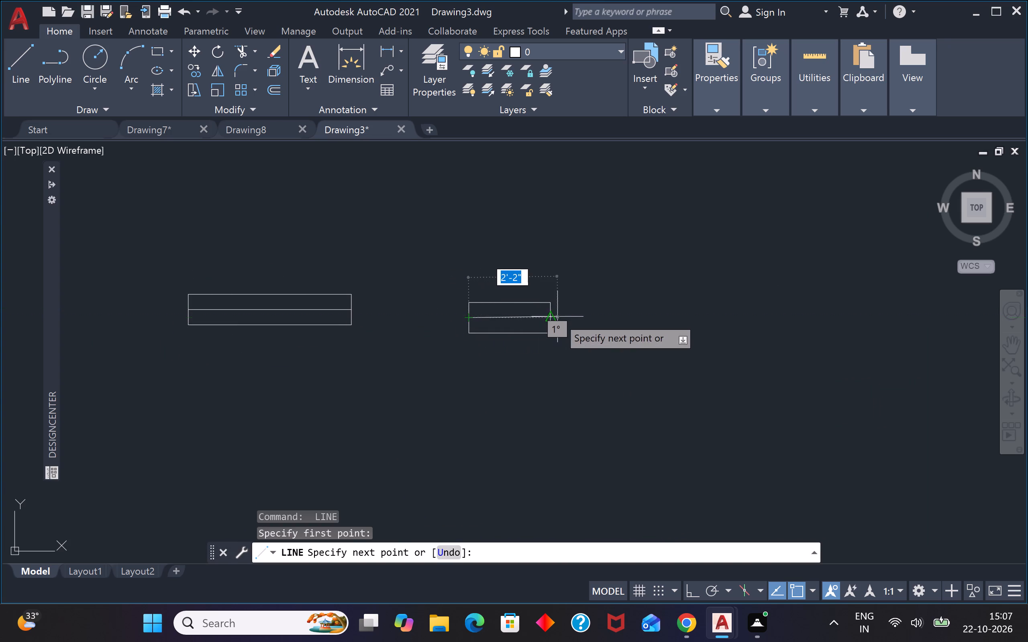
left_click(546, 317)
key("Escape")
Offset the centre line of each rectangle 1" to both sides, above and below.
key("o")
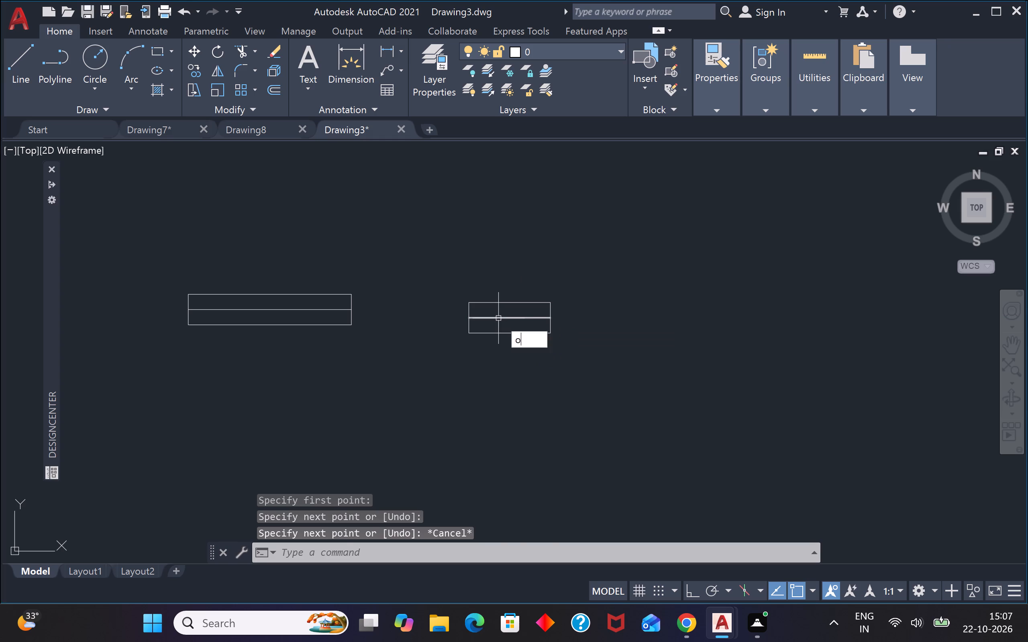
key("space")
key("1")
key("shift+quotedbl")
key("Return")
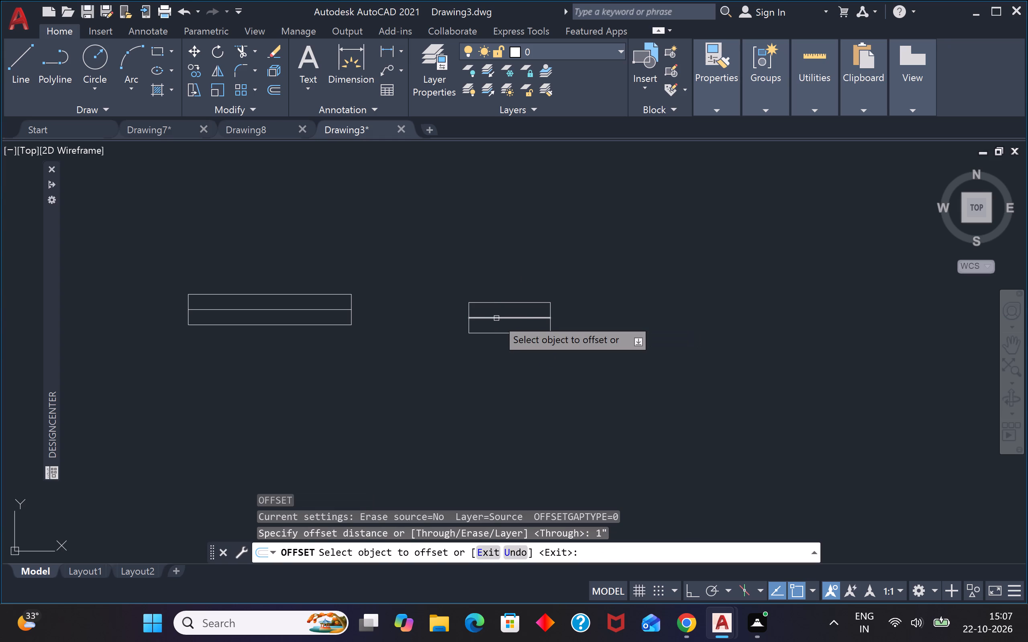
left_click(496, 318)
left_click(490, 230)
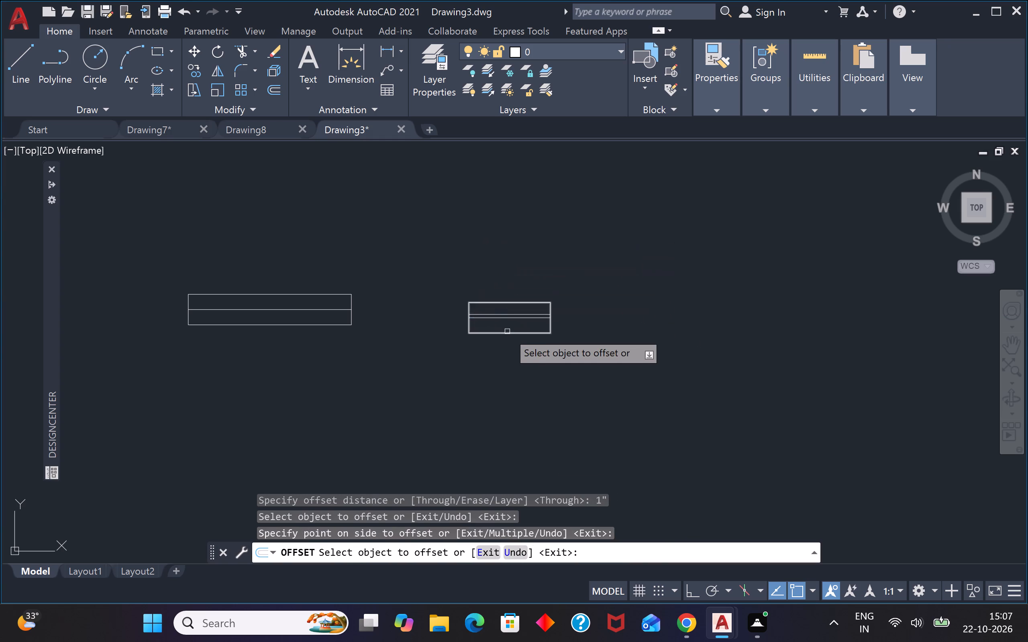
scroll(490, 314, "up", 3)
left_click(505, 326)
left_click(497, 376)
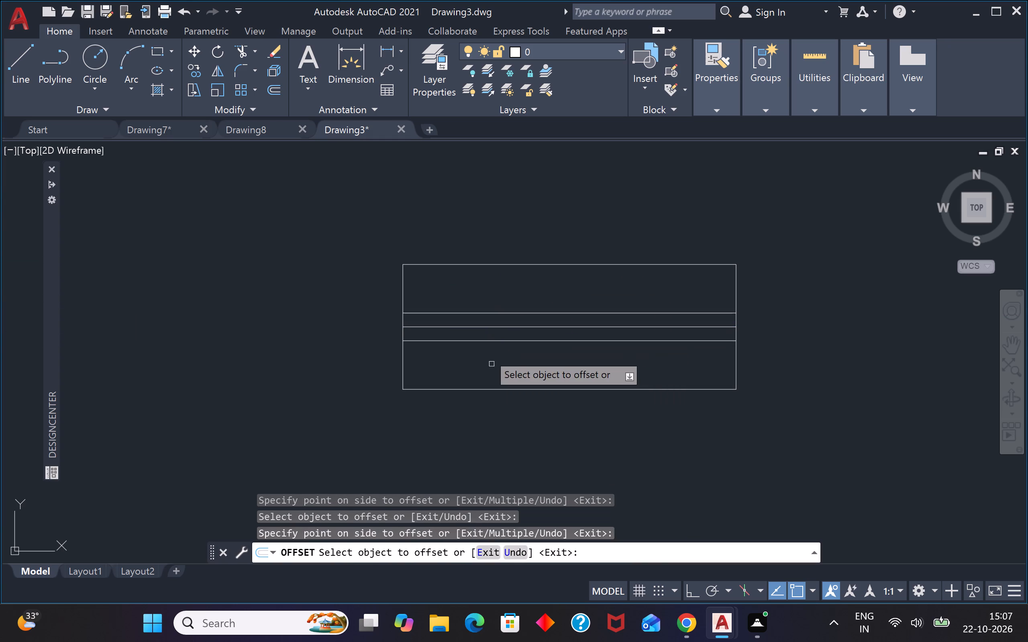
scroll(486, 353, "down", 4)
scroll(219, 354, "up", 3)
left_click_drag(449, 317, 449, 311)
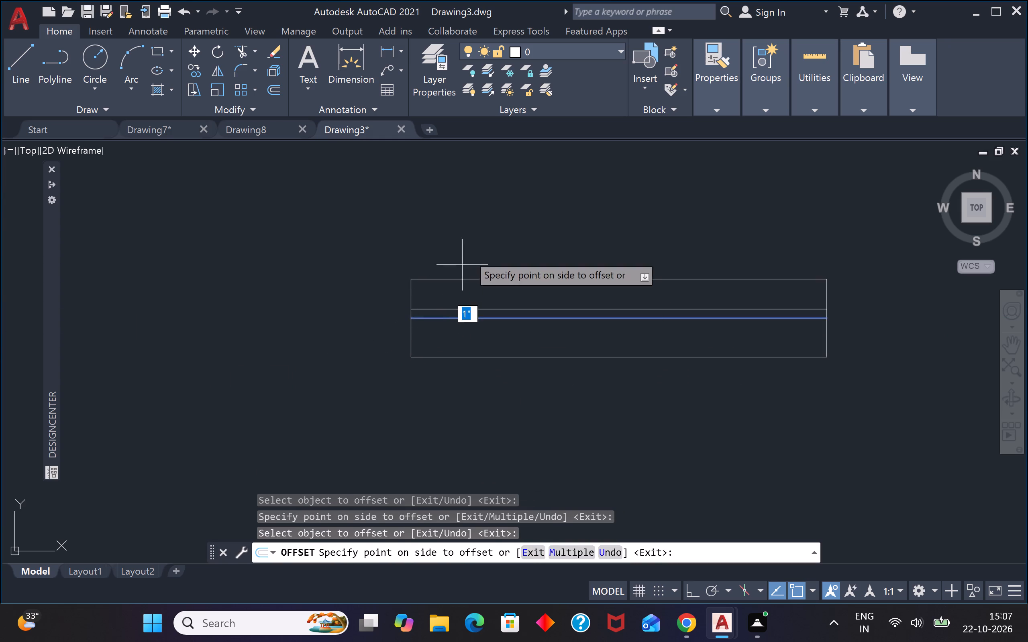
left_click(467, 246)
left_click(473, 317)
left_click(465, 354)
key("Escape")
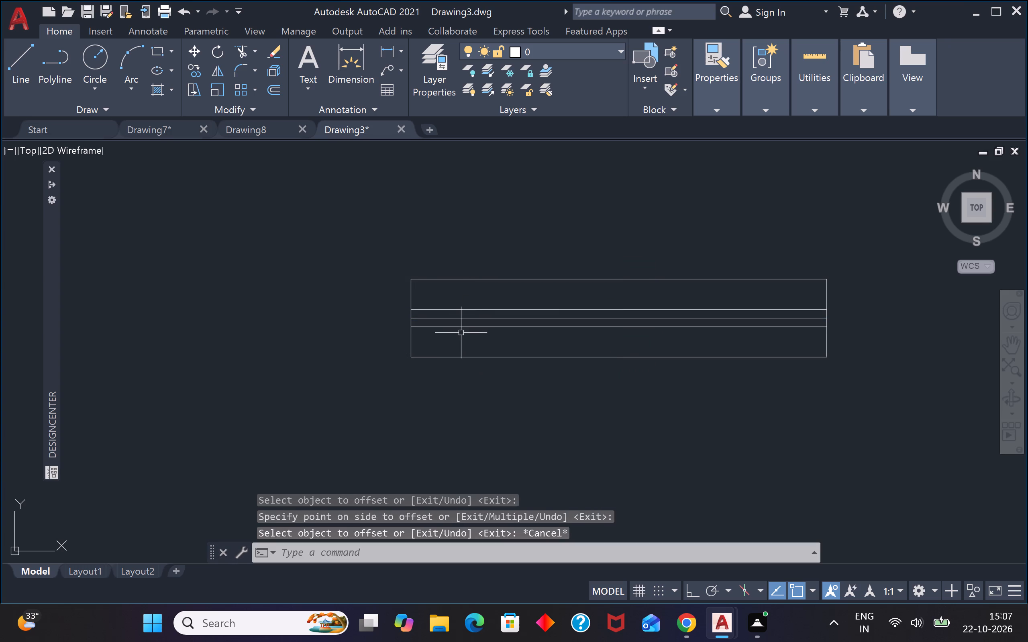
key("Escape")
Delete the original centre lines of the 4' and 2' rectangles, keeping the offset pairs.
left_click(475, 316)
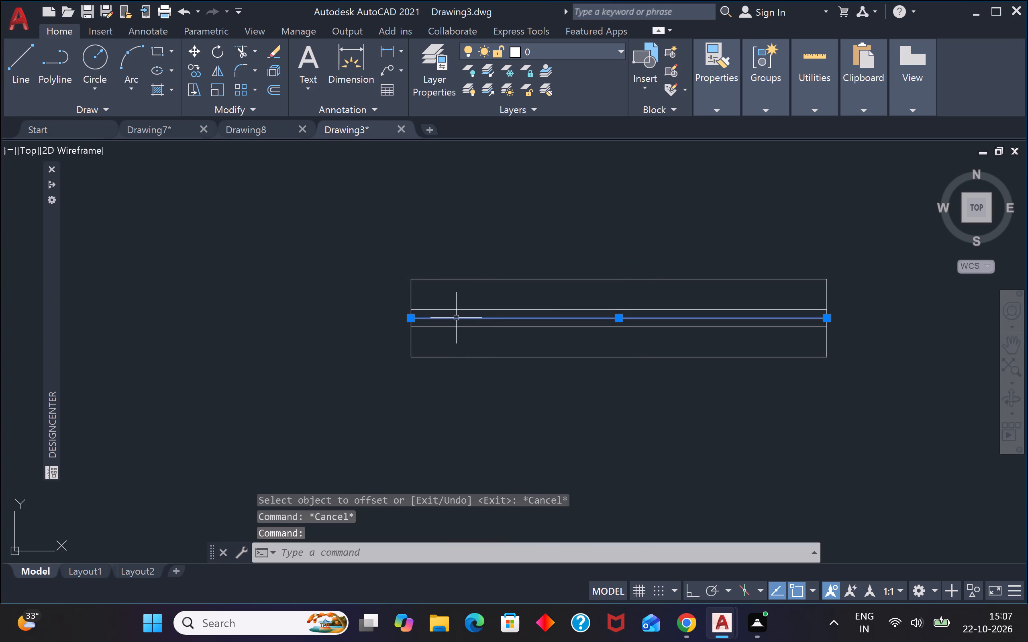
key("Delete")
scroll(534, 318, "down", 4)
scroll(641, 300, "up", 3)
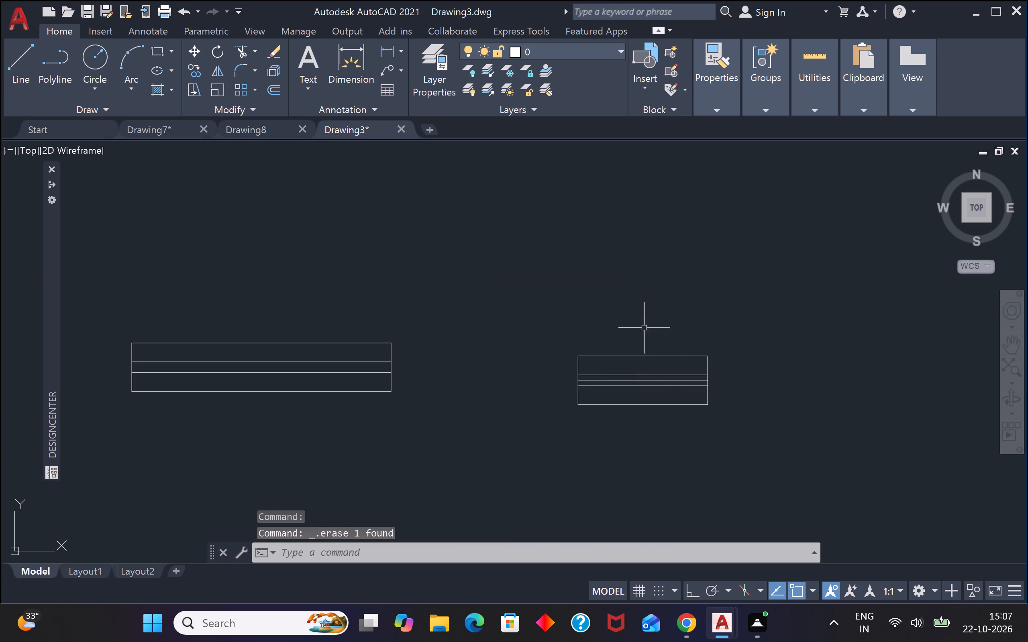
scroll(639, 376, "up", 3)
left_click(627, 392)
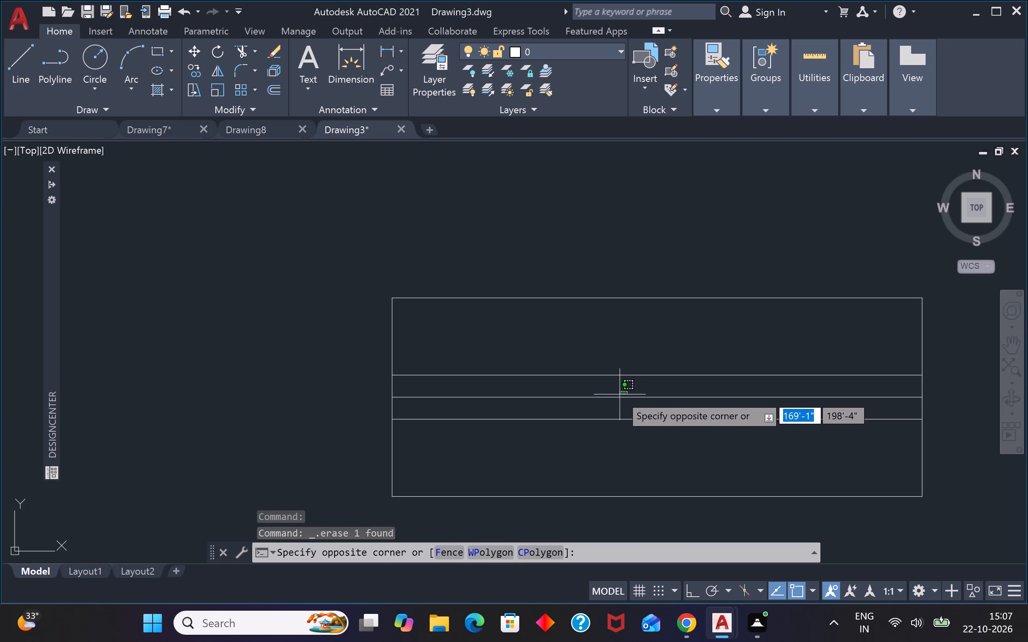
left_click(617, 397)
key("Delete")
Trim away the top and bottom long edges of the 4' rectangle to leave a window symbol.
scroll(620, 377, "down", 4)
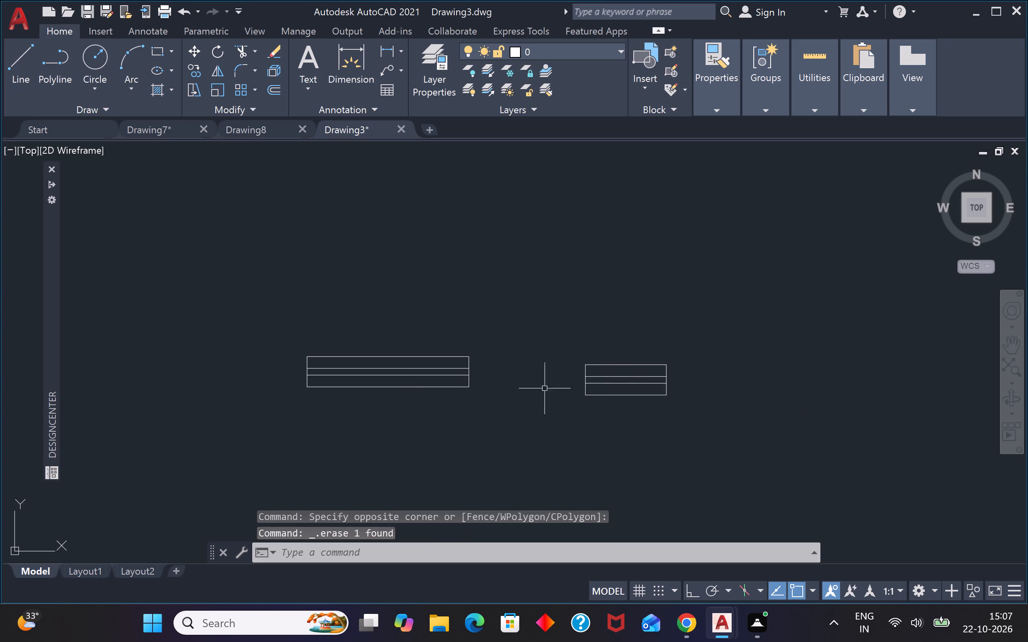
key("Escape")
key("grave")
key("Escape")
key("Escape")
type("tr")
key("space")
scroll(348, 354, "up", 4)
left_click(361, 339)
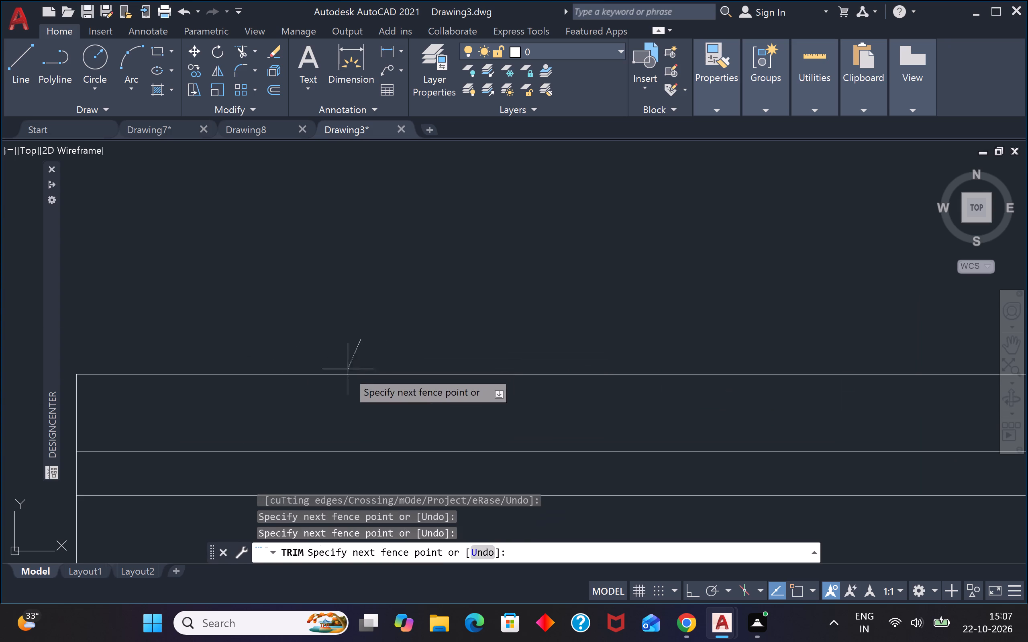
left_click(332, 391)
scroll(350, 353, "down", 4)
scroll(353, 388, "up", 3)
left_click(351, 375)
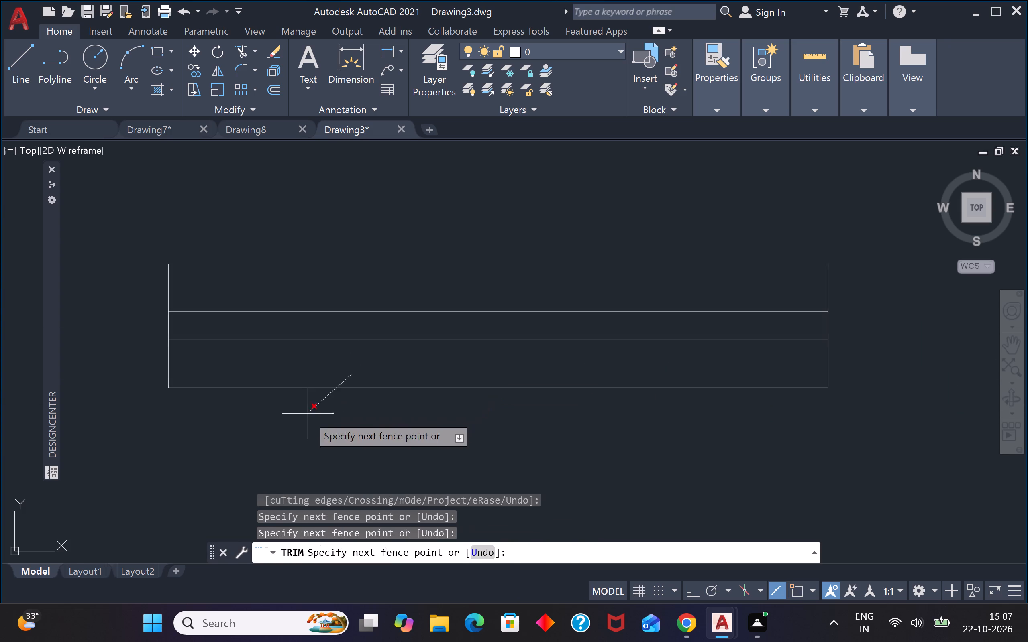
left_click(307, 415)
Trim away the top and bottom long edges of the 2' rectangle to leave a window symbol.
scroll(368, 389, "down", 4)
scroll(649, 362, "up", 4)
left_click(650, 362)
left_click(570, 417)
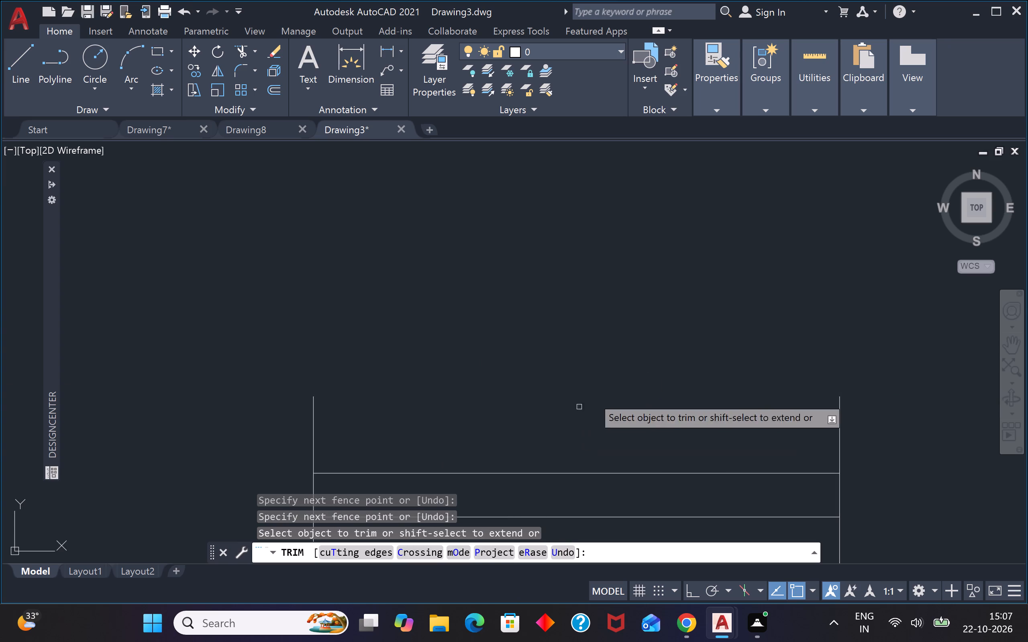
scroll(600, 389, "down", 4)
scroll(595, 419, "up", 3)
left_click(595, 418)
left_click(549, 454)
scroll(549, 452, "down", 4)
scroll(330, 332, "down", 3)
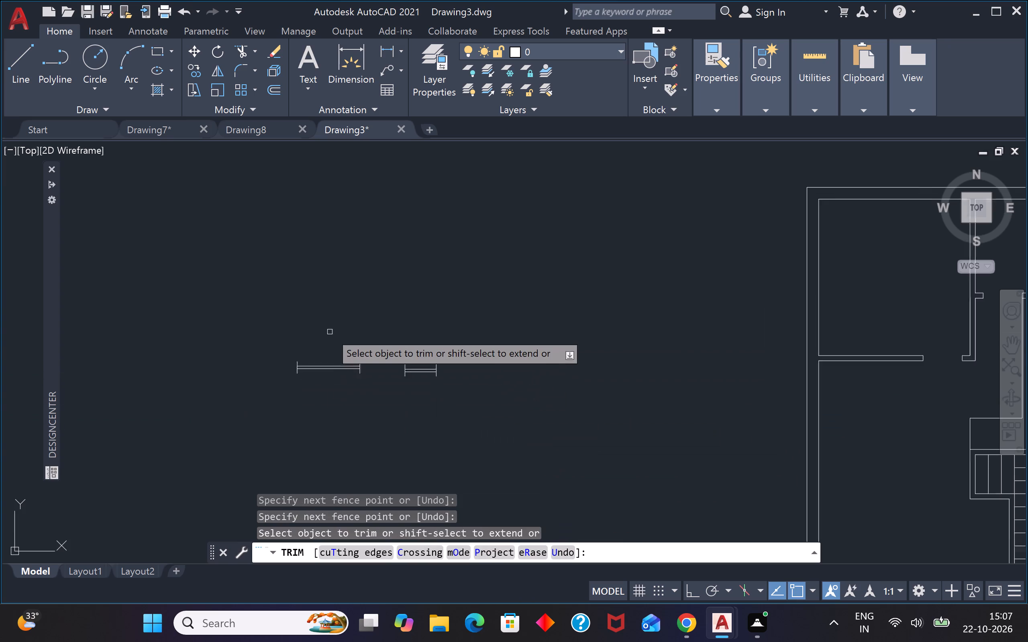
scroll(343, 331, "down", 2)
scroll(332, 339, "up", 3)
key("Escape")
key("Escape")
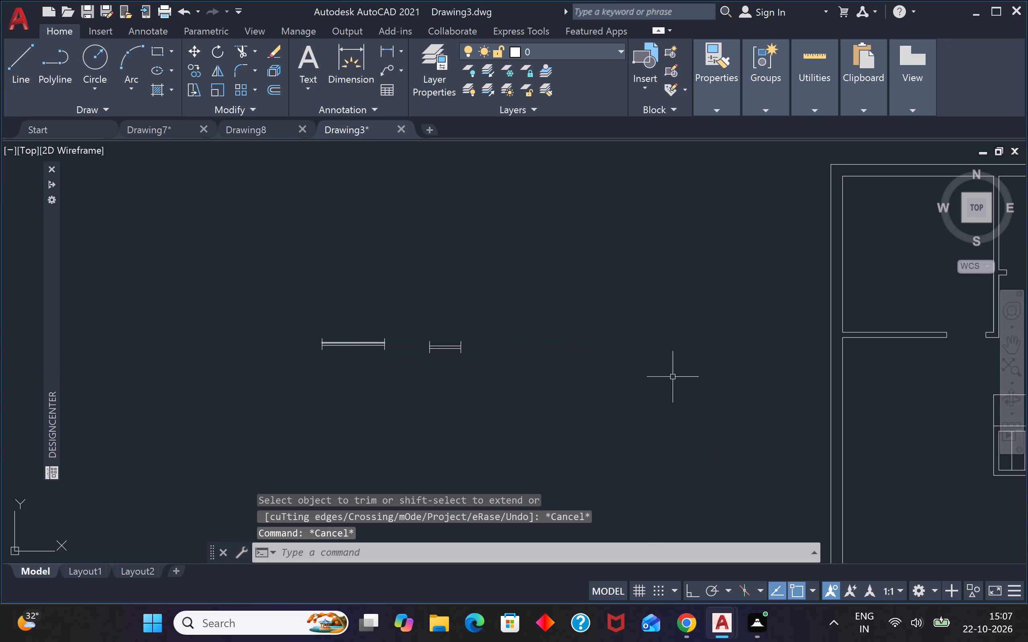
Move the 2' window symbol into the top outer wall of the floor plan's small upper-right room.
scroll(548, 354, "up", 4)
scroll(449, 251, "down", 5)
scroll(422, 254, "up", 3)
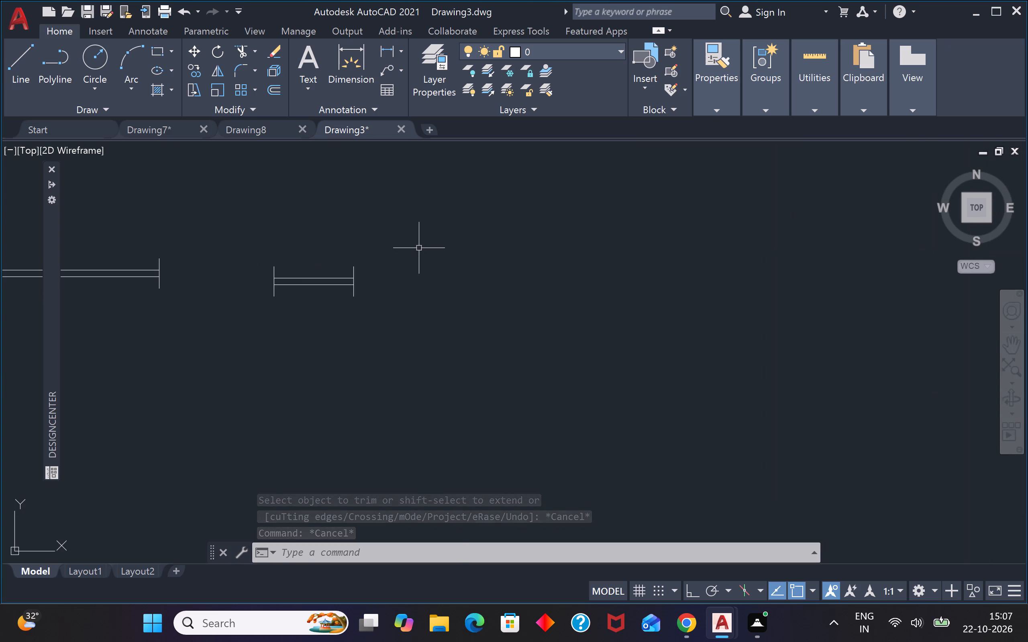
left_click(414, 236)
left_click(267, 318)
type("m")
key("space")
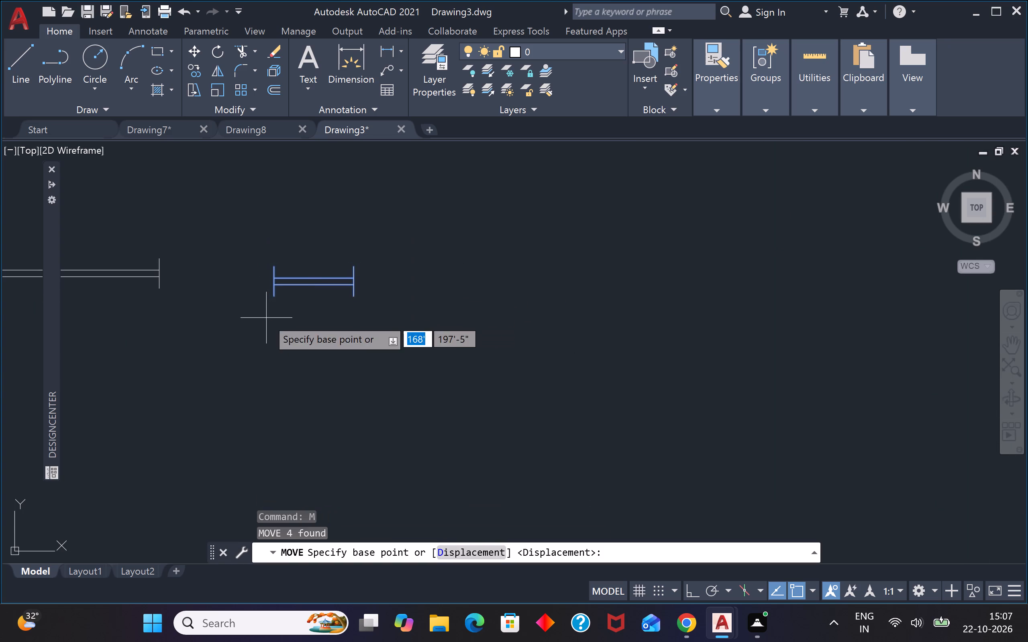
left_click(350, 294)
scroll(352, 293, "down", 6)
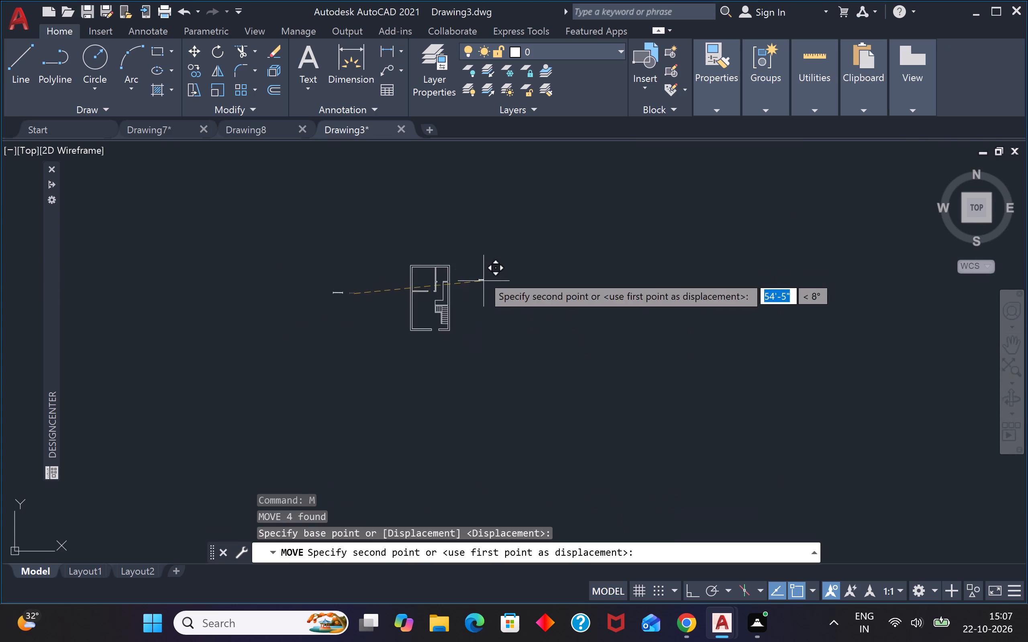
scroll(479, 266, "up", 4)
scroll(247, 265, "up", 4)
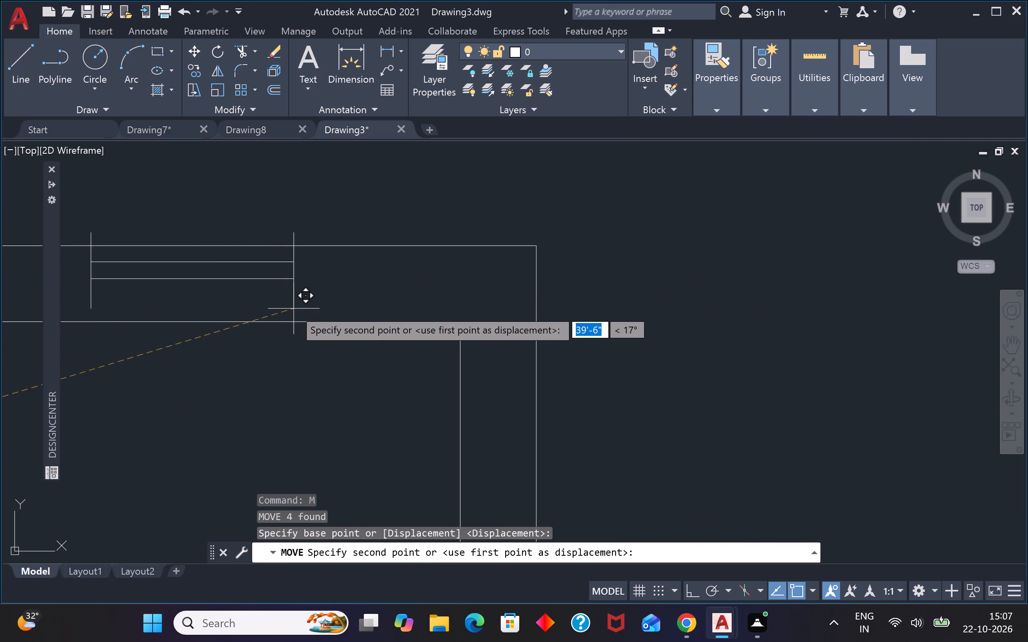
left_click(300, 317)
Copy the 4' window symbol into the top outer wall of the large upper-left room.
scroll(303, 313, "down", 5)
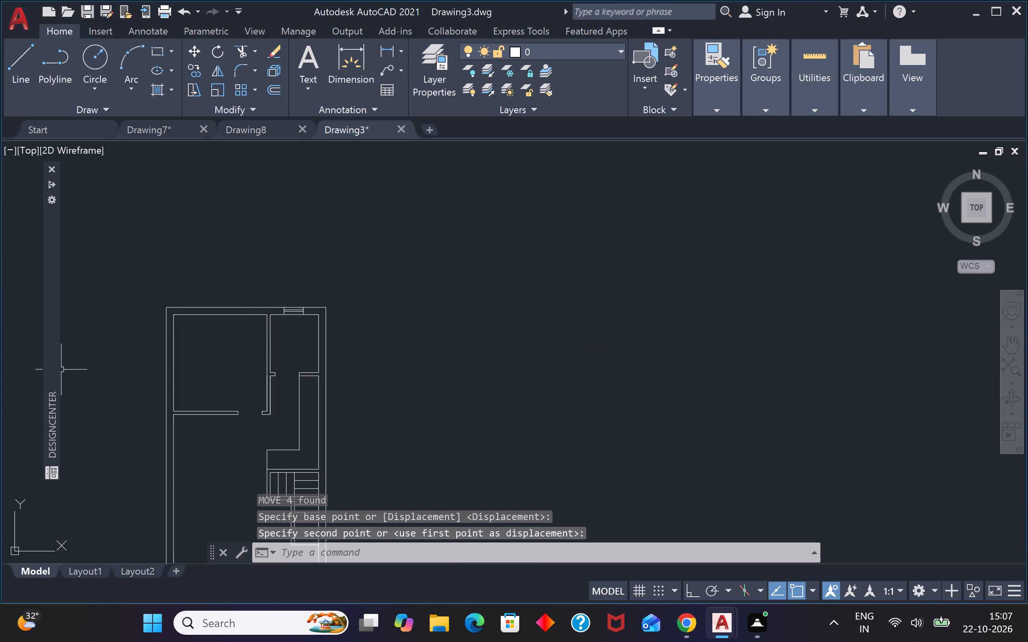
scroll(71, 343, "down", 4)
scroll(7, 374, "up", 3)
middle_click_drag(163, 375, 465, 396)
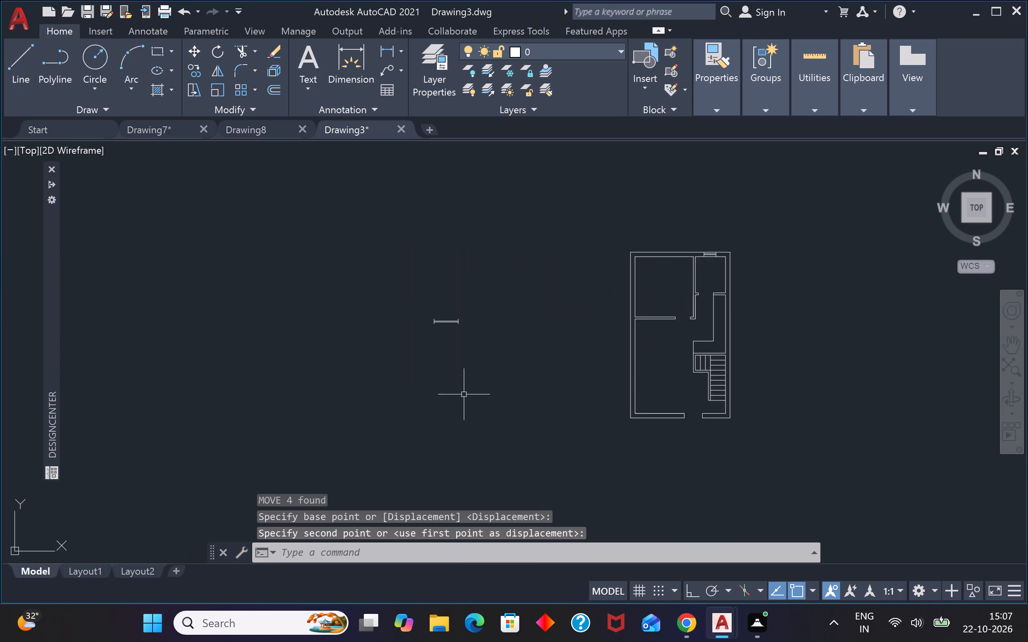
scroll(440, 323, "up", 2)
left_click(490, 280)
left_click_drag(301, 401, 306, 400)
key("c")
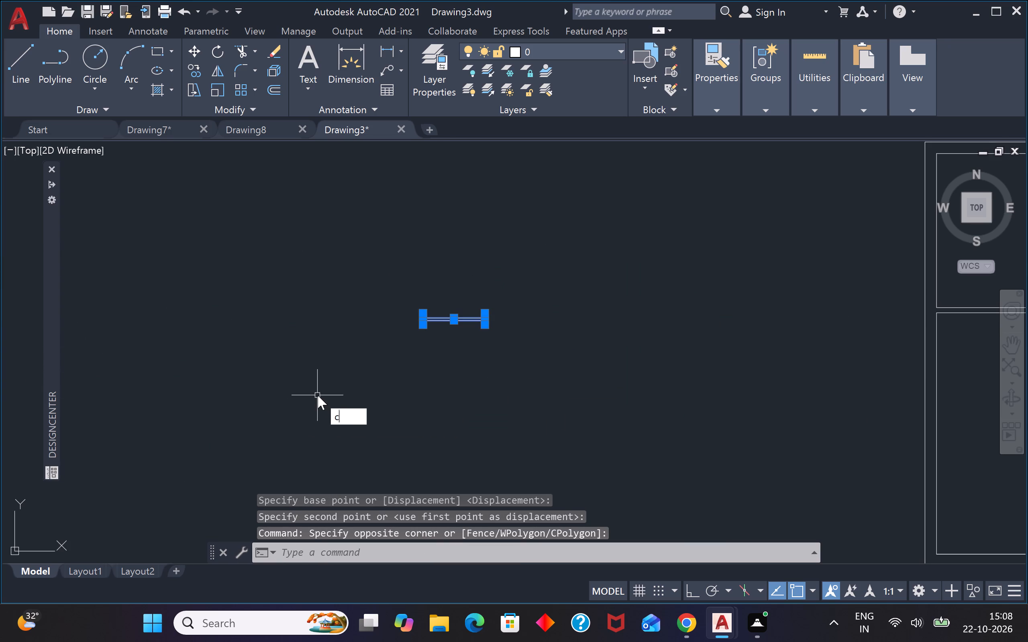
key("o")
key("Return")
scroll(431, 353, "up", 3)
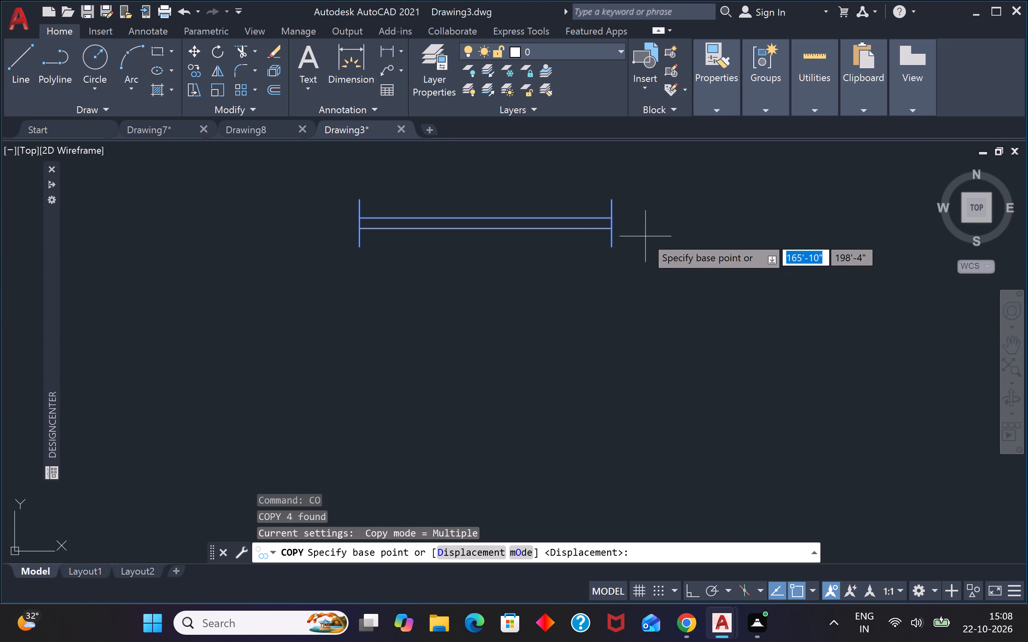
left_click(612, 244)
scroll(610, 248, "down", 5)
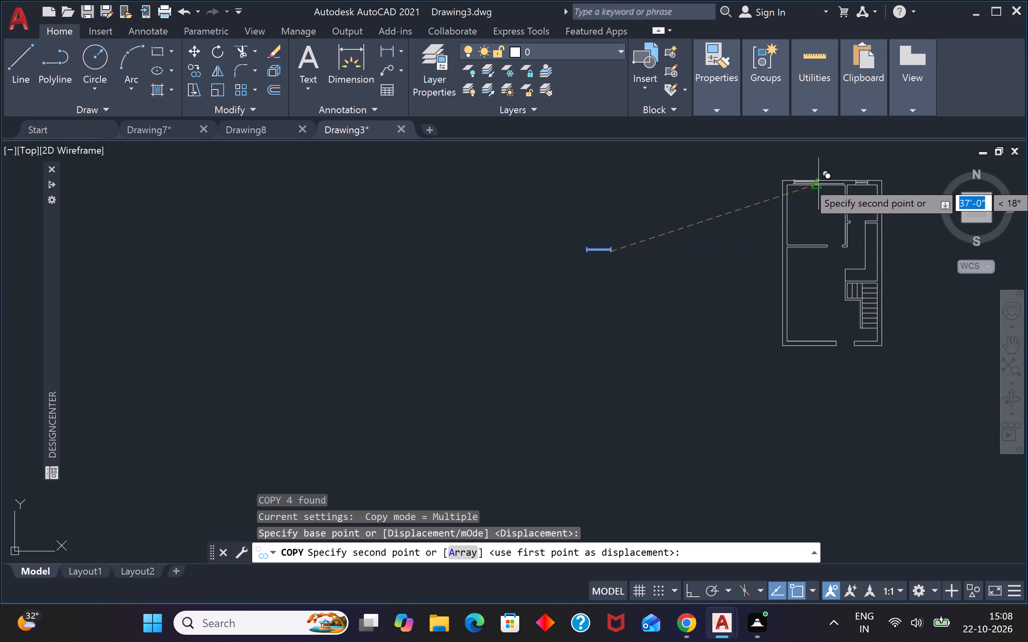
scroll(828, 181, "up", 4)
left_click(822, 208)
Place another copy of the 4' window symbol in the bottom outer wall, left of the door opening.
scroll(822, 208, "down", 4)
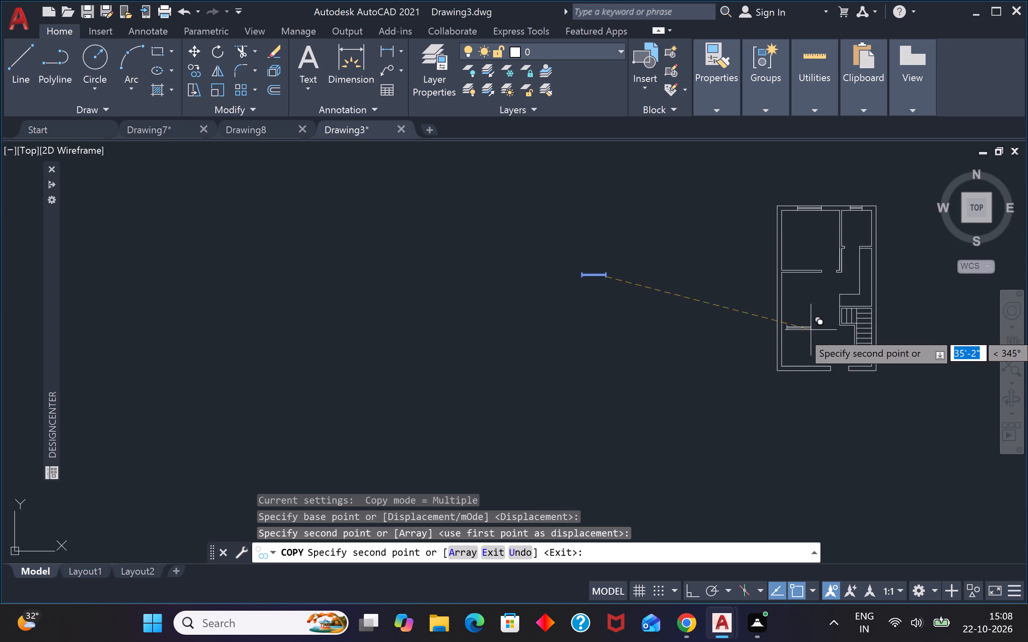
scroll(810, 330, "down", 2)
scroll(831, 353, "up", 4)
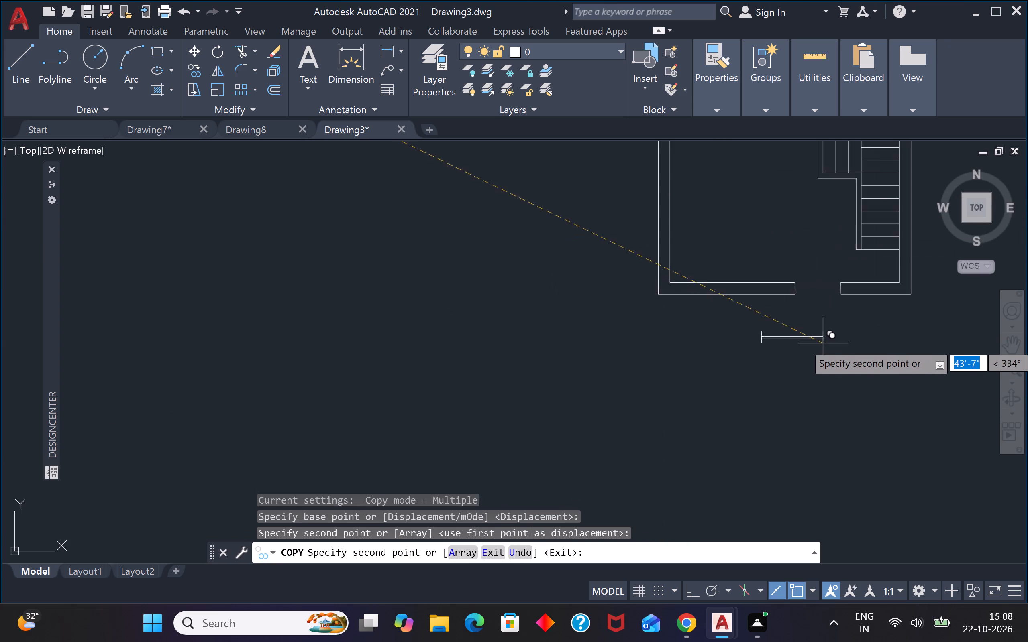
scroll(824, 340, "up", 1)
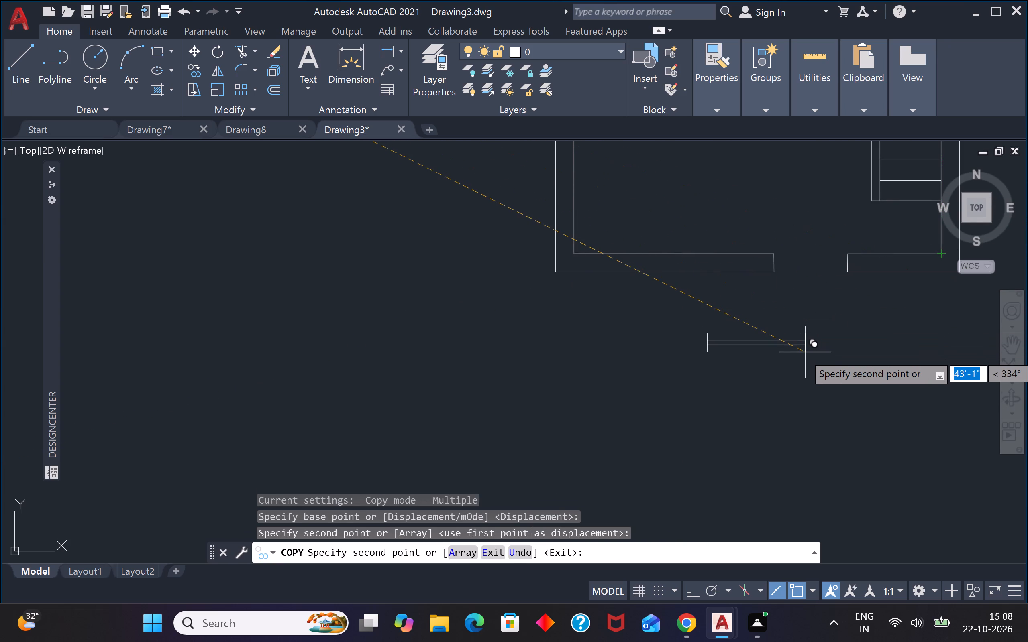
scroll(805, 352, "down", 1)
scroll(763, 302, "up", 2)
left_click(762, 302)
scroll(763, 301, "down", 4)
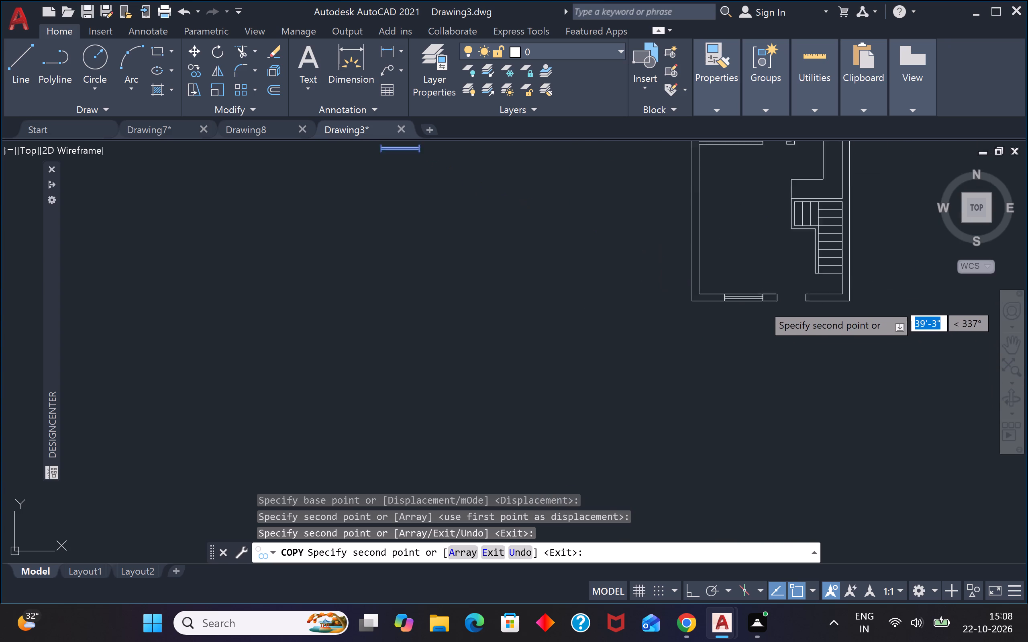
scroll(761, 305, "down", 1)
key("Escape")
Rotate the original 4' window symbol by 270° about its lower-right end, using Ortho, so it stands vertical.
scroll(651, 232, "up", 2)
left_click_drag(643, 230, 635, 233)
left_click(492, 350)
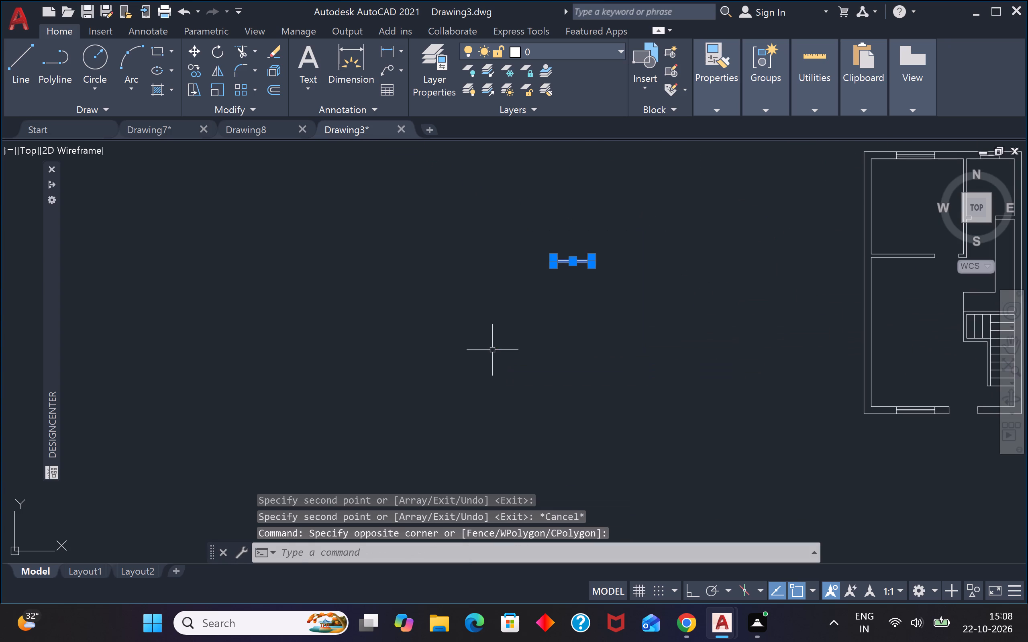
key("r")
key("o")
key("Return")
scroll(566, 284, "up", 5)
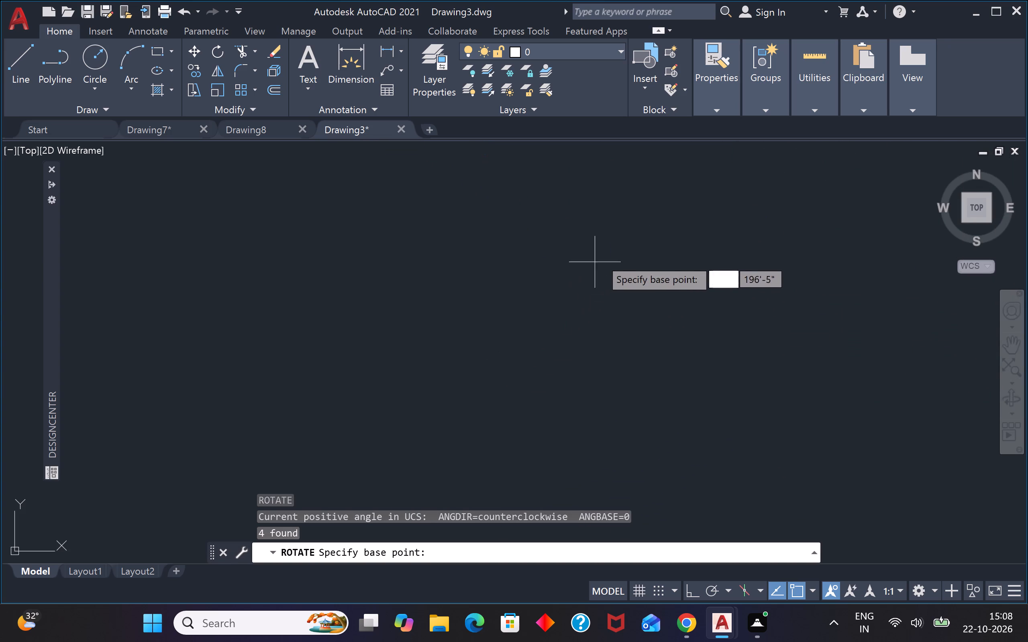
scroll(601, 258, "down", 5)
scroll(613, 236, "up", 4)
left_click(670, 242)
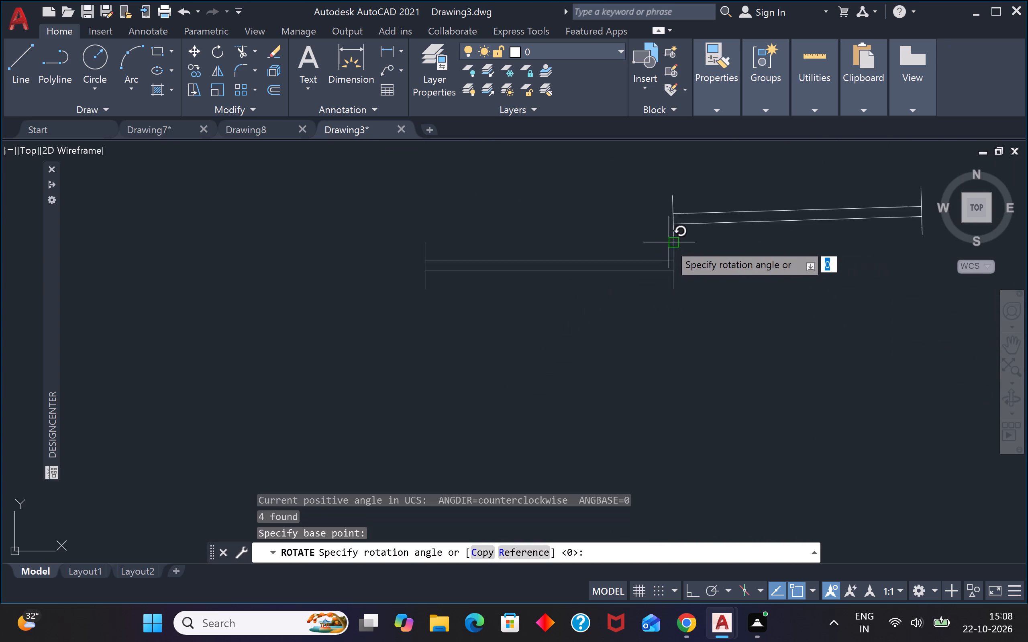
scroll(696, 397, "down", 2)
key("F8")
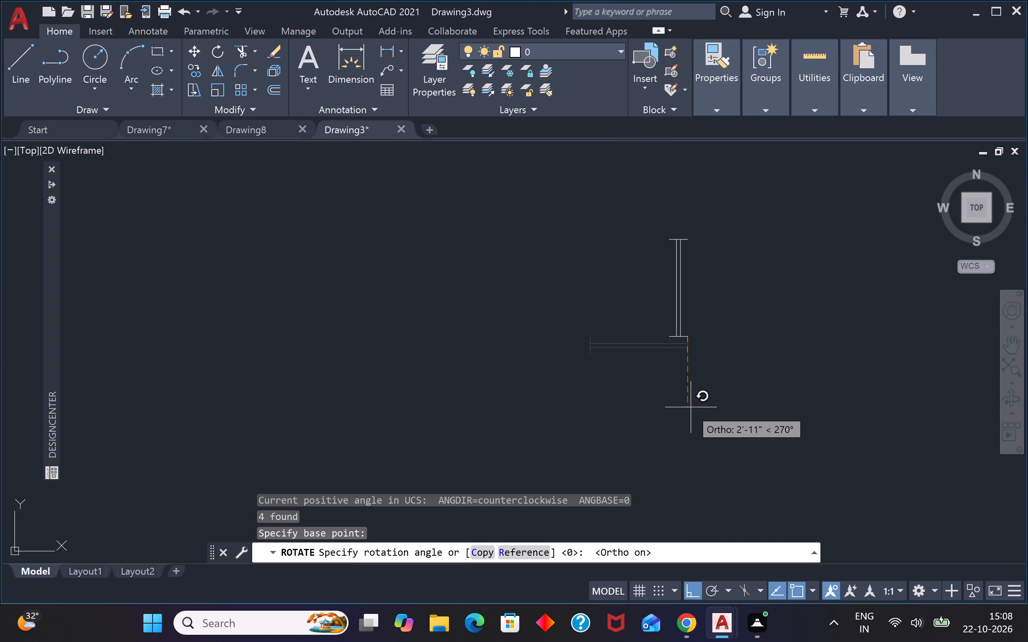
left_click(688, 412)
key("Escape")
key("Escape")
Move the vertical 4' window symbol into the left outer wall of the lower room, with Ortho off.
left_click_drag(704, 216, 672, 266)
left_click(573, 425)
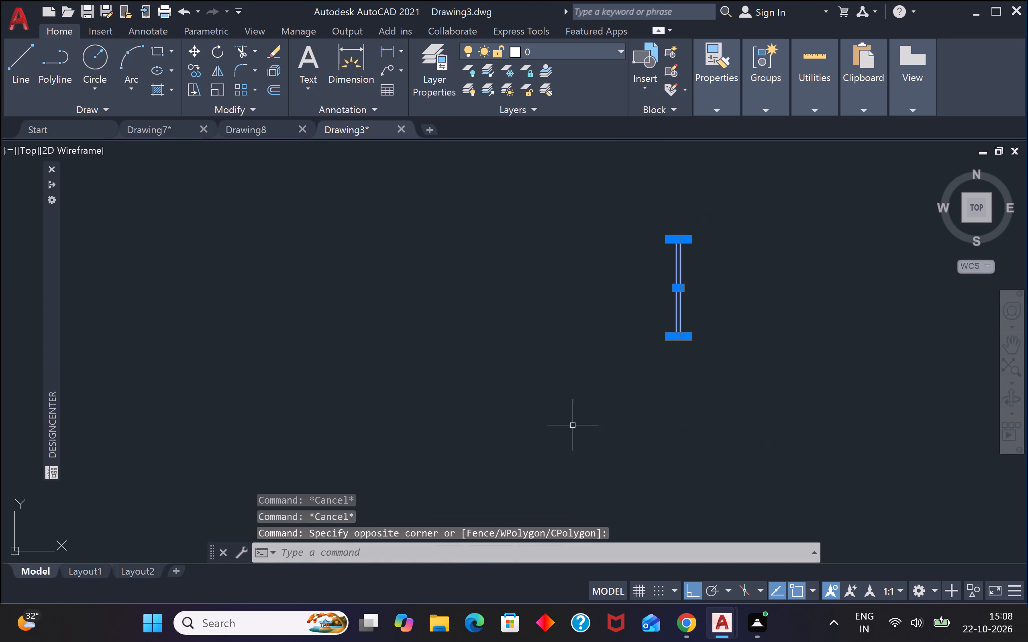
key("m")
key("space")
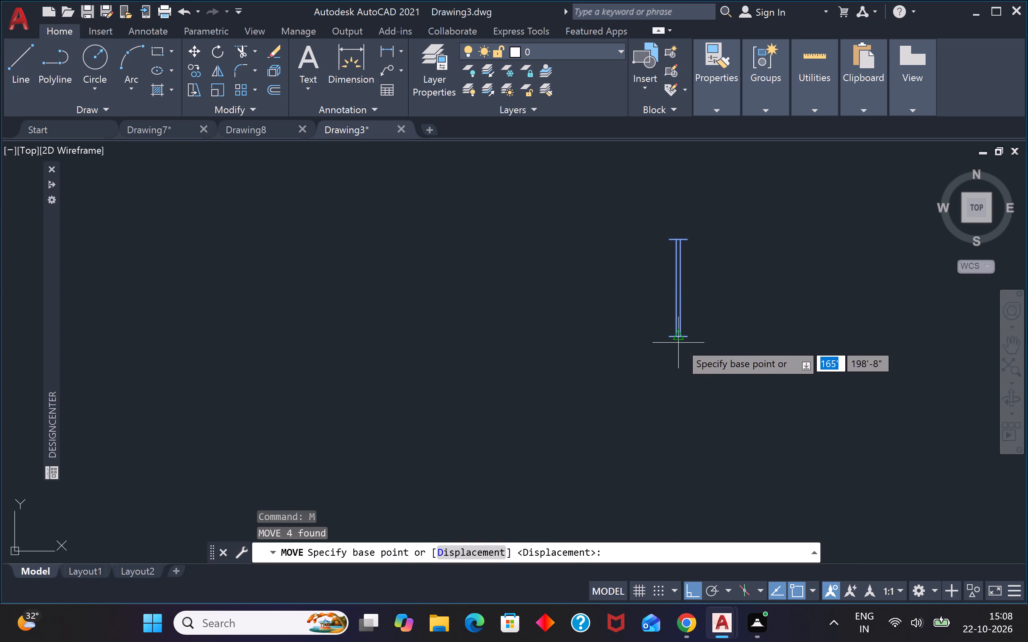
left_click(690, 340)
scroll(704, 358, "down", 4)
scroll(834, 396, "up", 3)
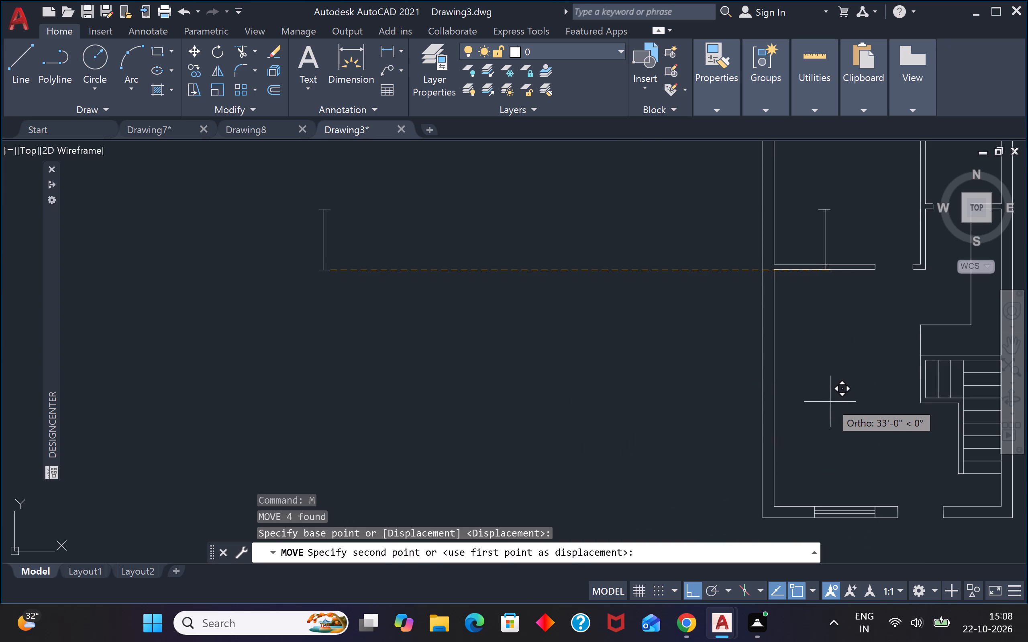
key("F8")
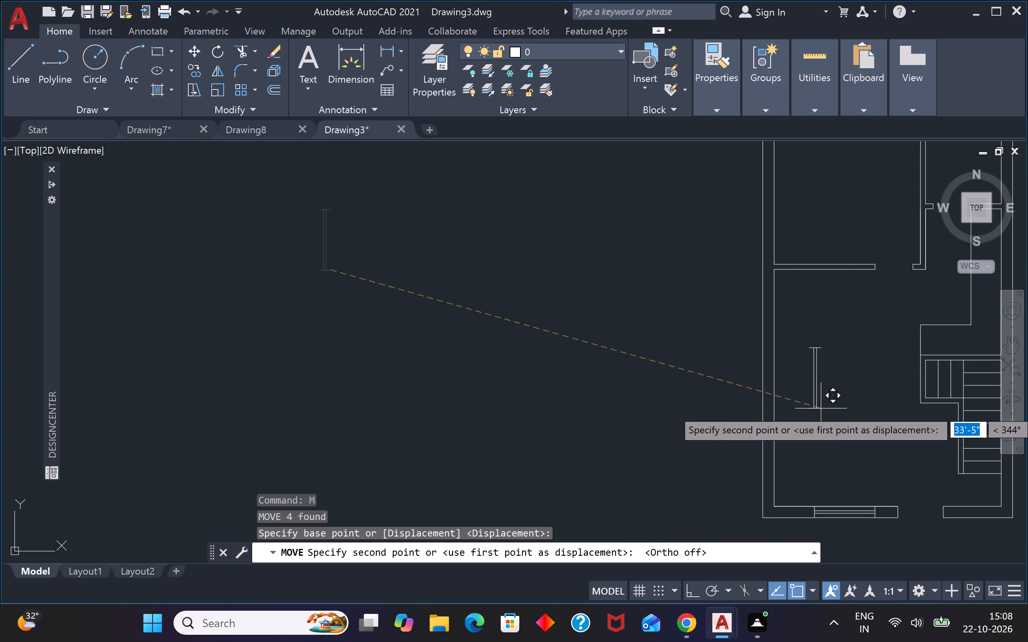
left_click(775, 368)
scroll(786, 375, "down", 3)
scroll(811, 342, "up", 1)
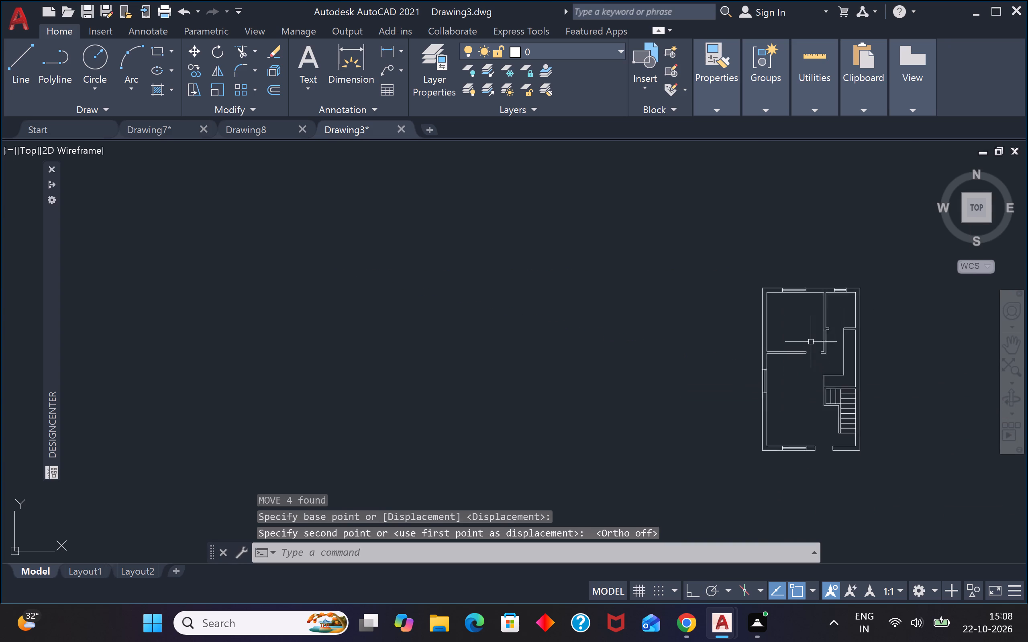
scroll(811, 342, "up", 1)
key("Escape")
key("Escape")
key("Escape")
Draw a 6' by 18" rectangle in the empty space left of the floor plan.
key("r")
key("e")
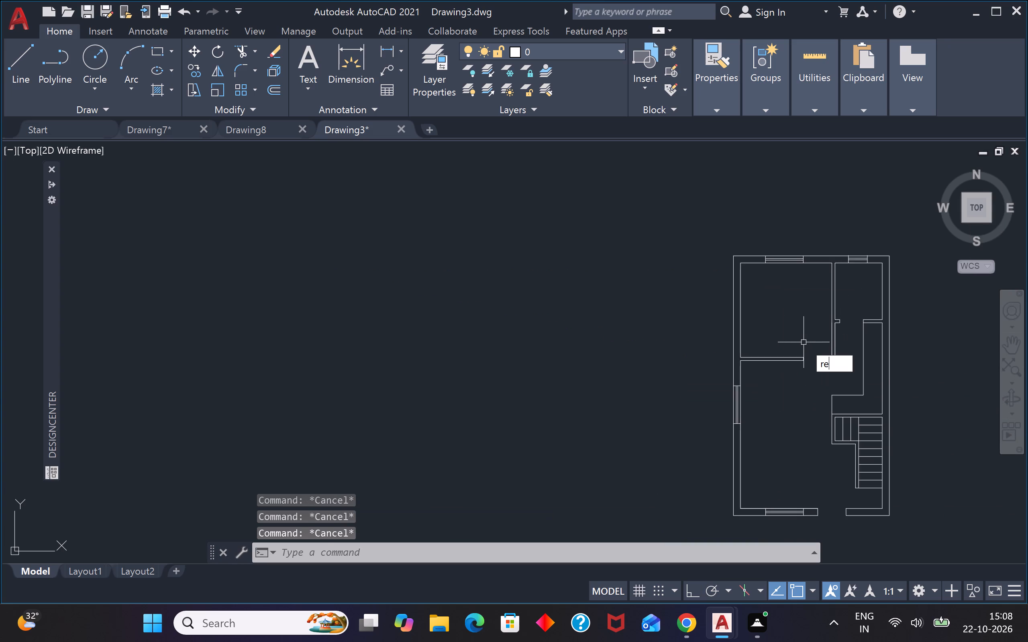
type("c")
key("space")
left_click_drag(324, 339, 337, 339)
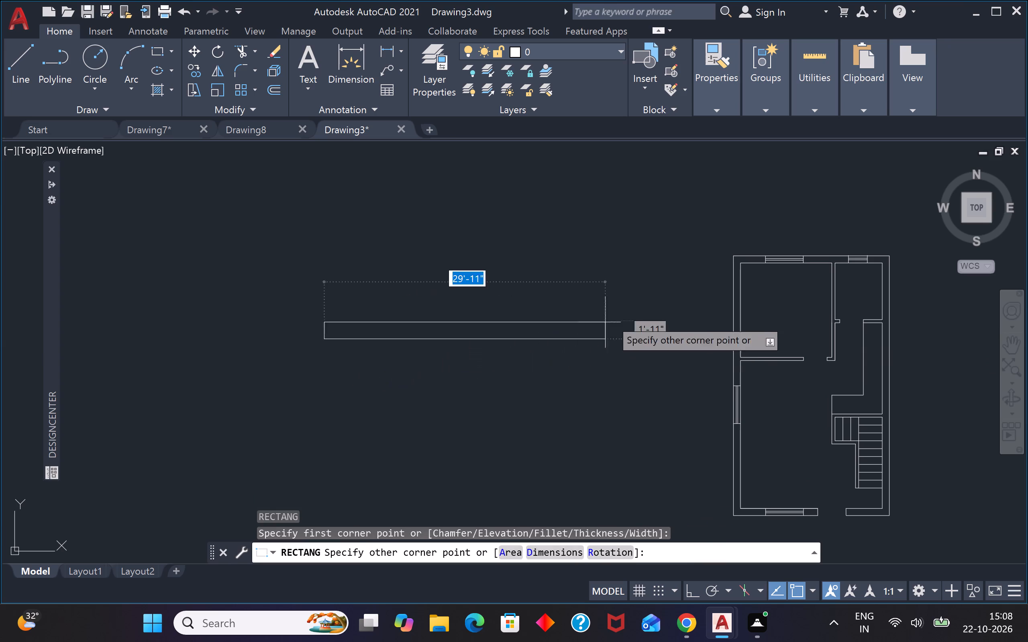
type("+'")
key("BackSpace")
key("BackSpace")
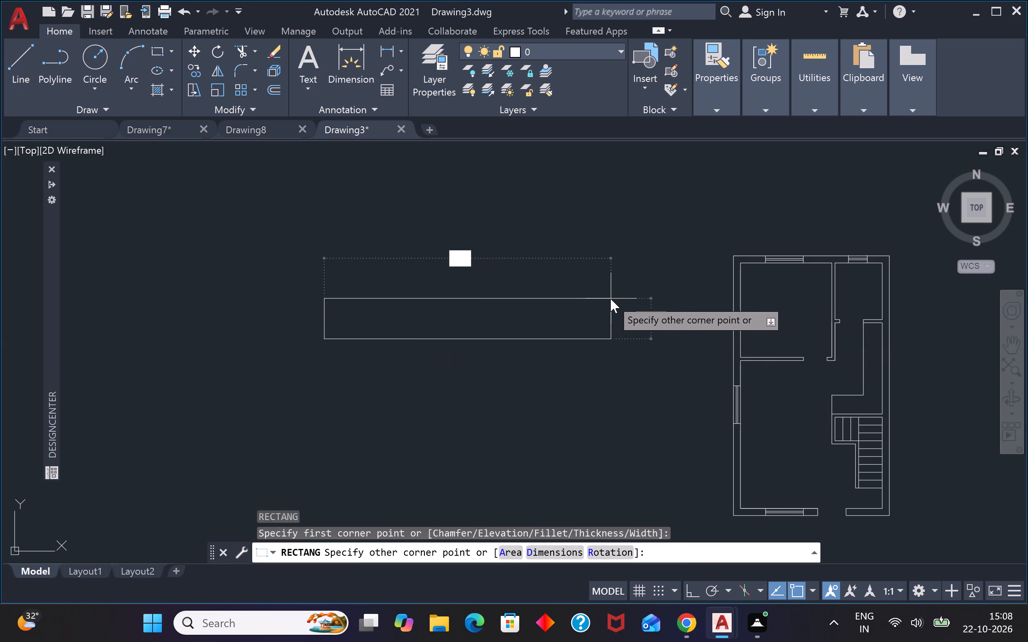
key("6")
key("apostrophe")
key("Tab")
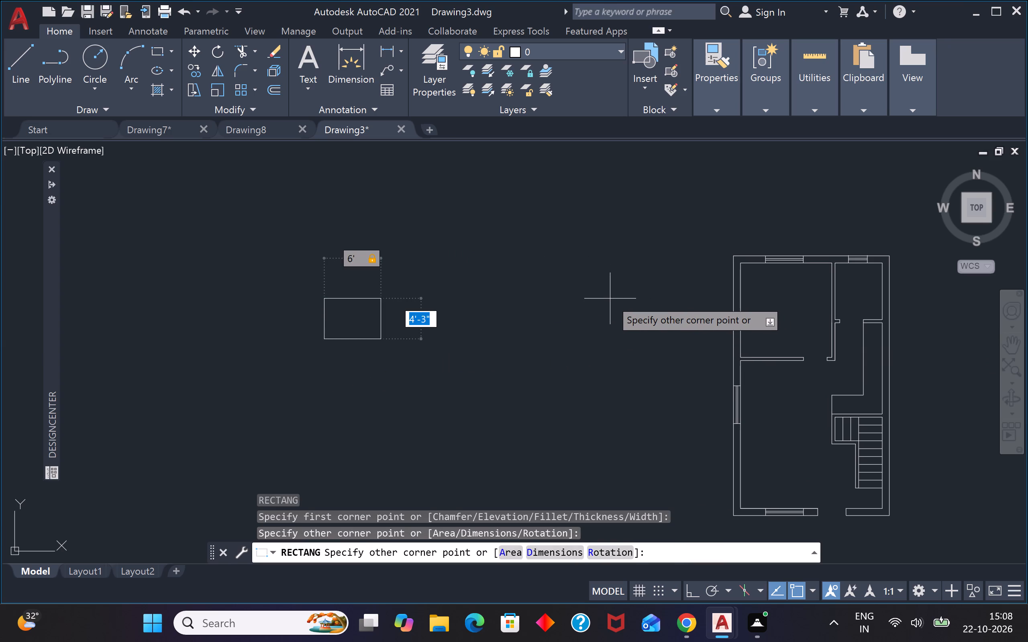
type("18\"")
key("Return")
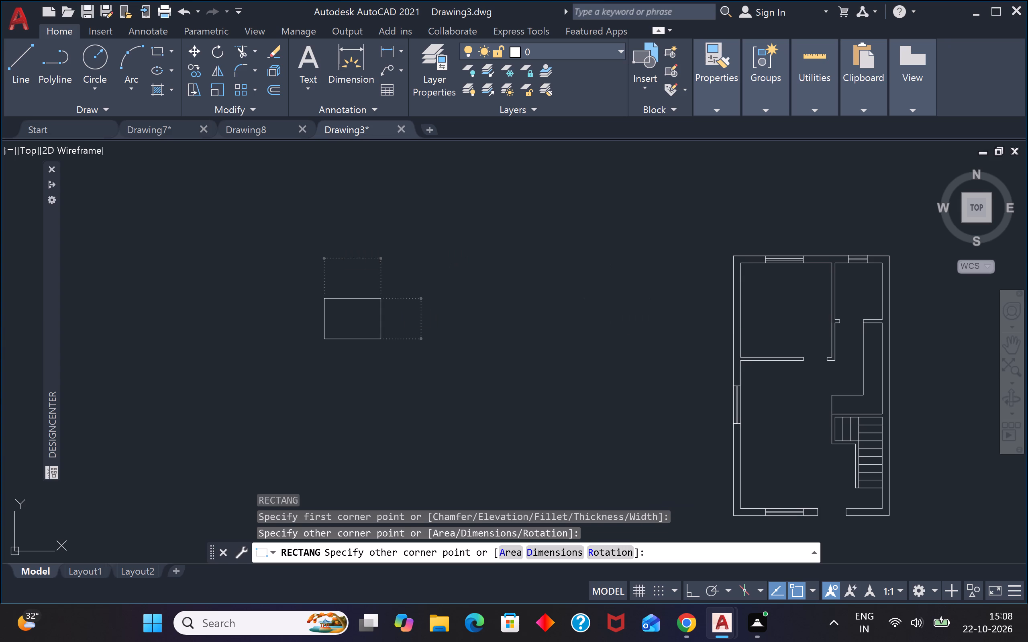
Draw a horizontal centre line across the 6' by 18" rectangle between the midpoints of its short sides.
scroll(355, 333, "up", 4)
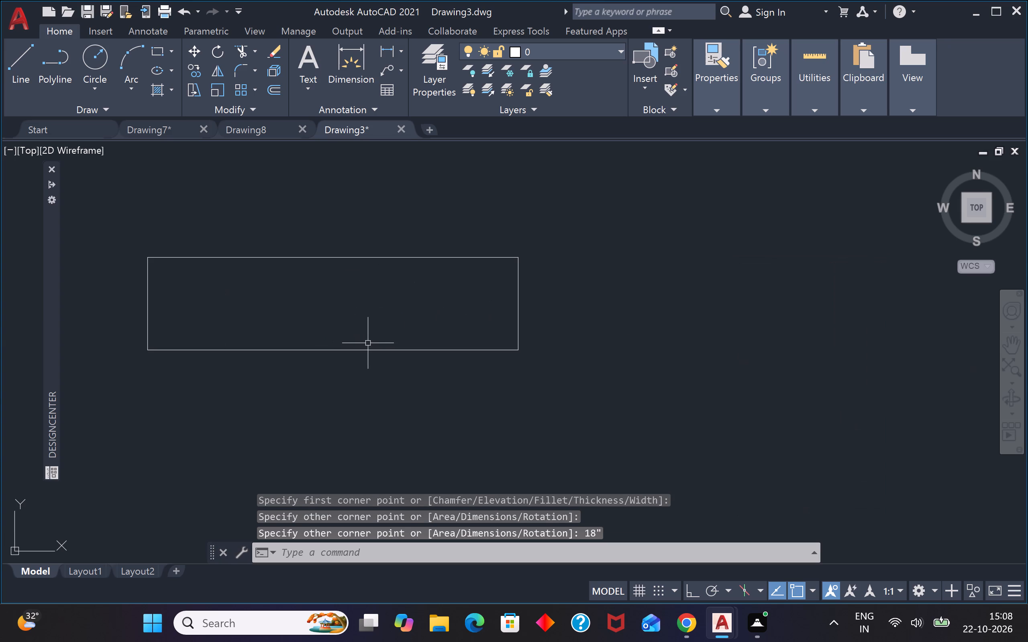
type("l")
key("space")
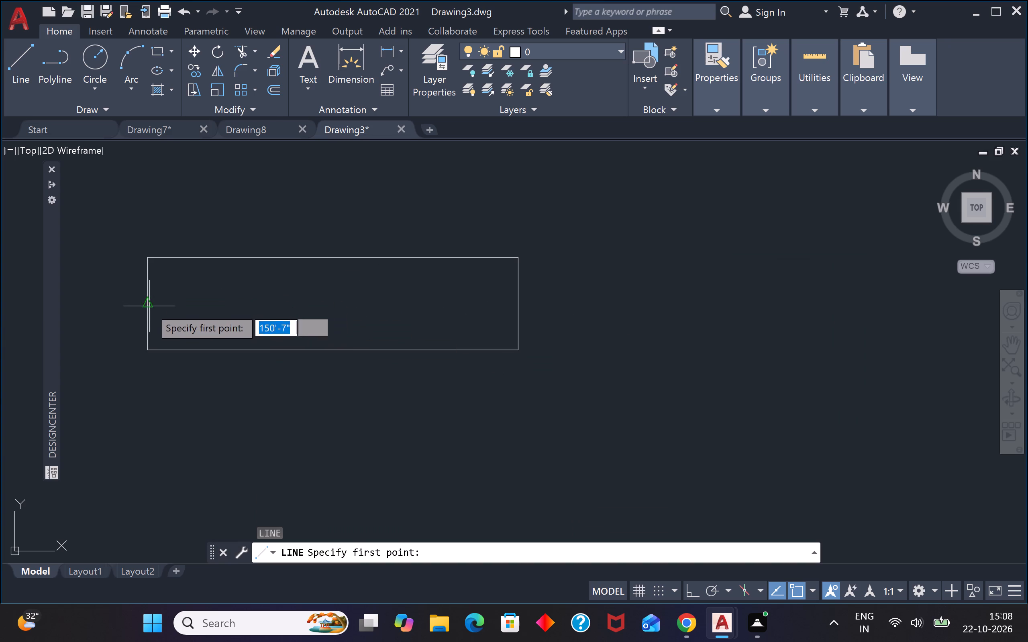
left_click(149, 308)
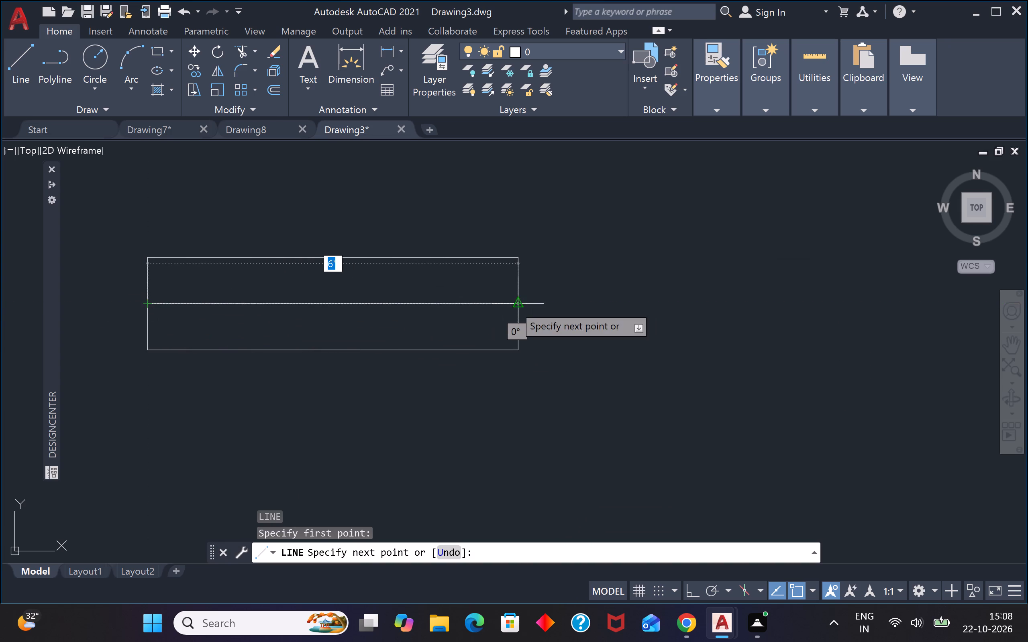
left_click(513, 305)
key("Escape")
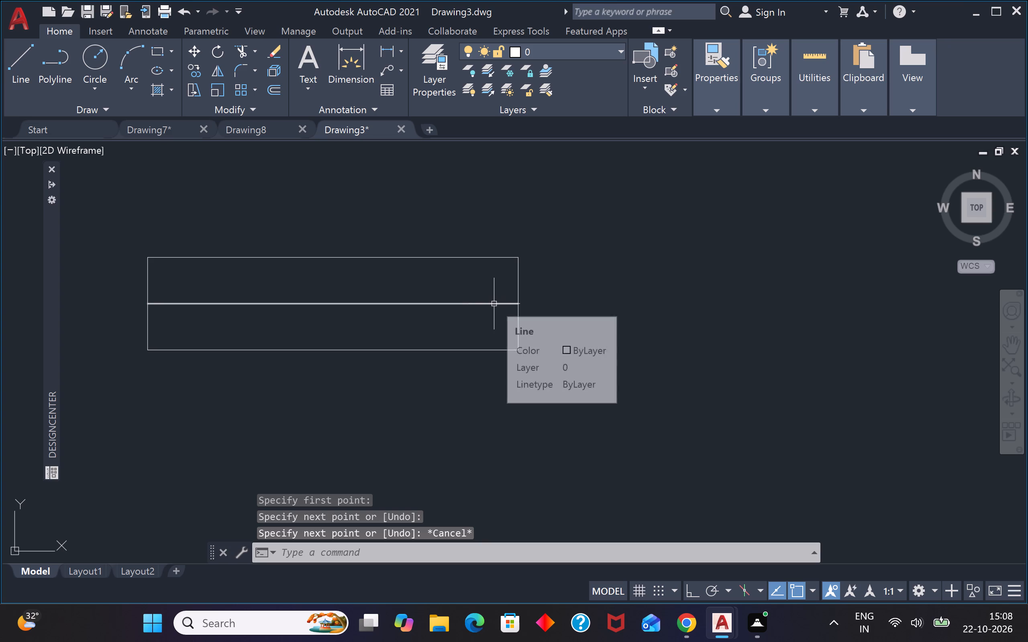
Explode the 6' by 18" rectangle into separate lines.
left_click_drag(253, 229, 228, 255)
left_click(220, 261)
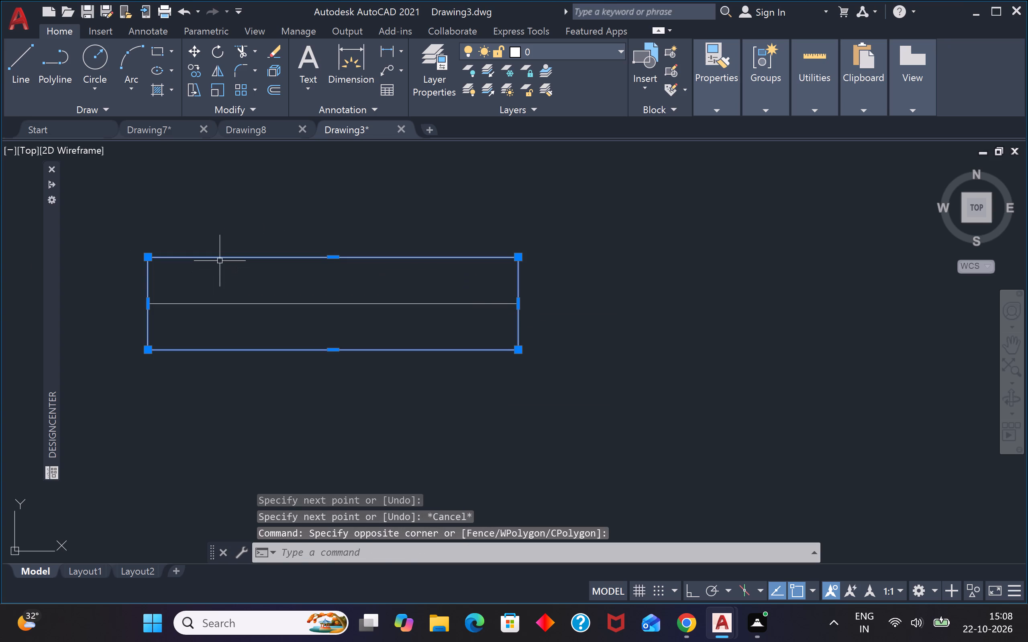
type("exp")
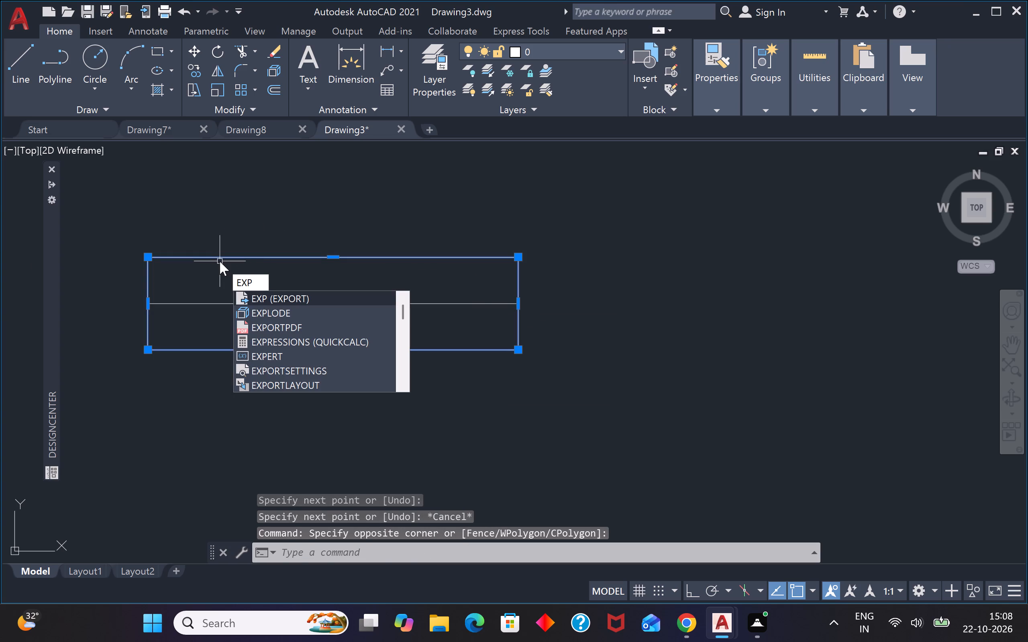
key("Down")
key("Return")
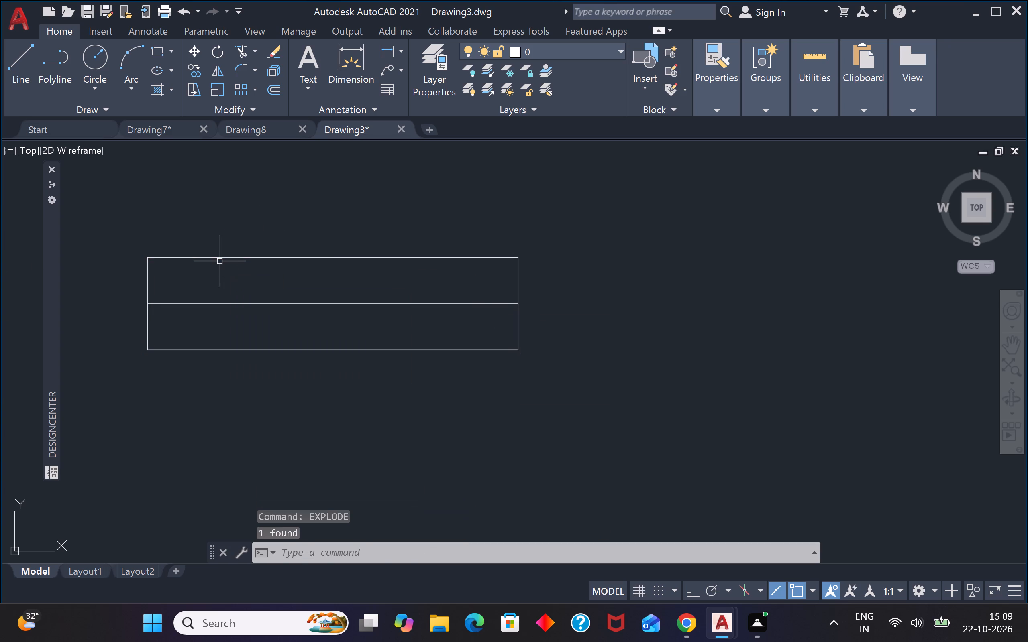
Copy the rectangle's left short side as a fitted array of 45 items along the centre line to the right side.
type("co")
key("Return")
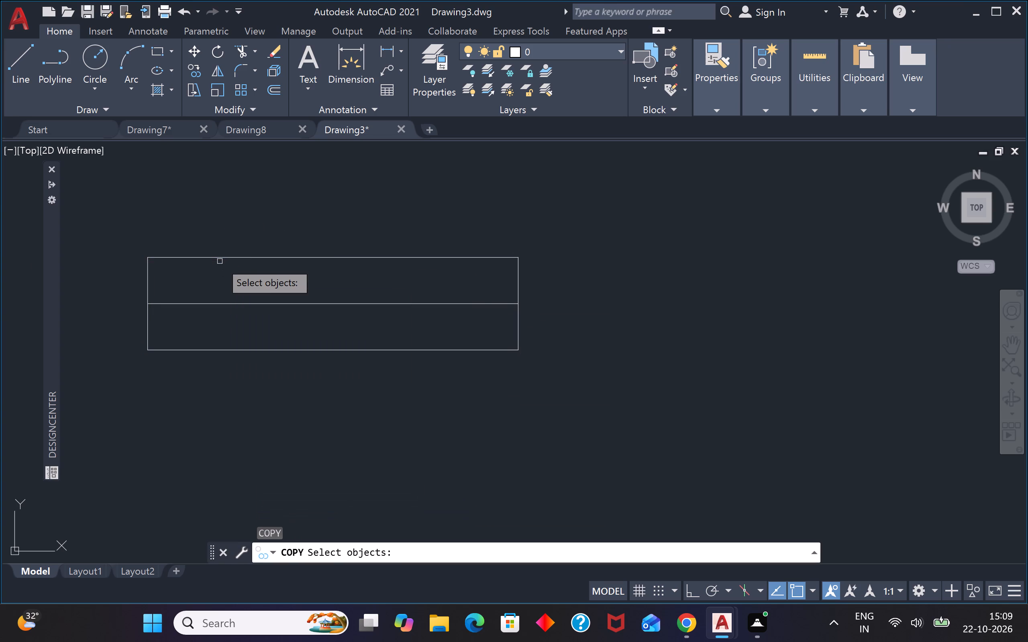
left_click(148, 279)
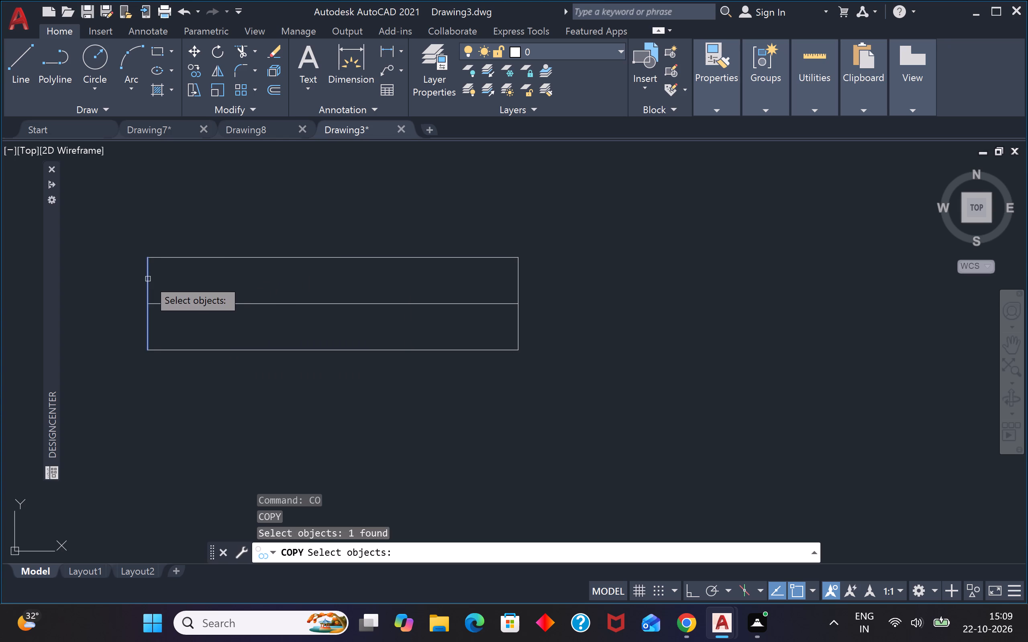
key("space")
left_click(150, 301)
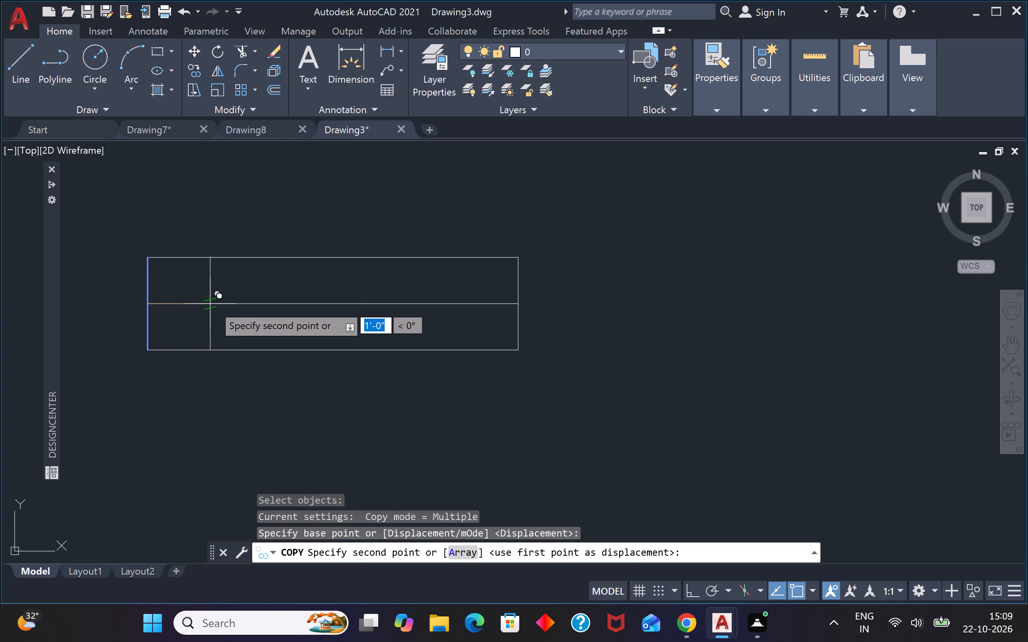
key("a")
key("space")
type("45")
key("Return")
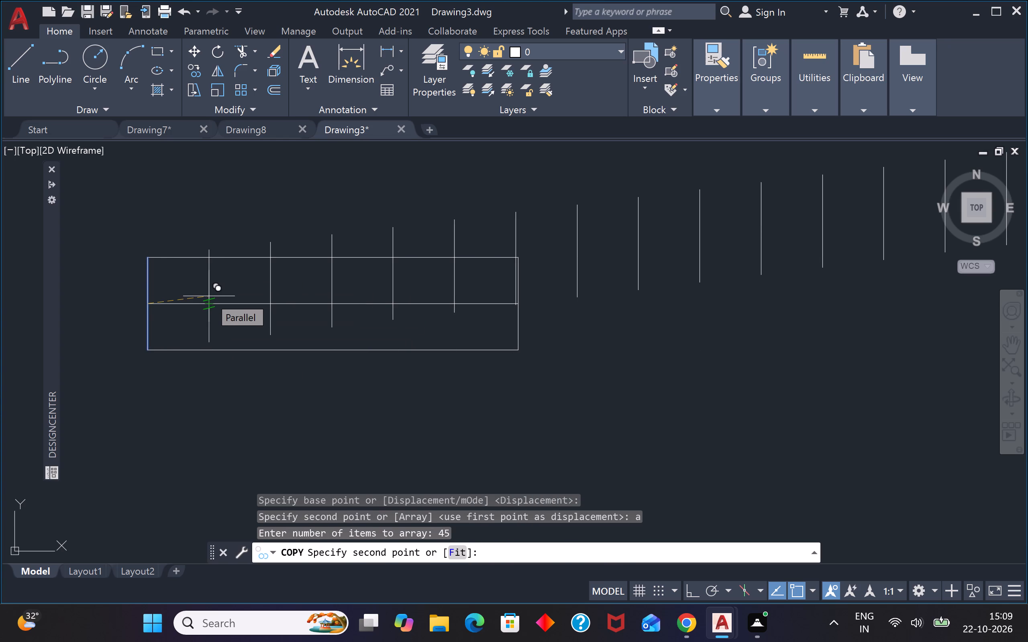
type("f")
key("space")
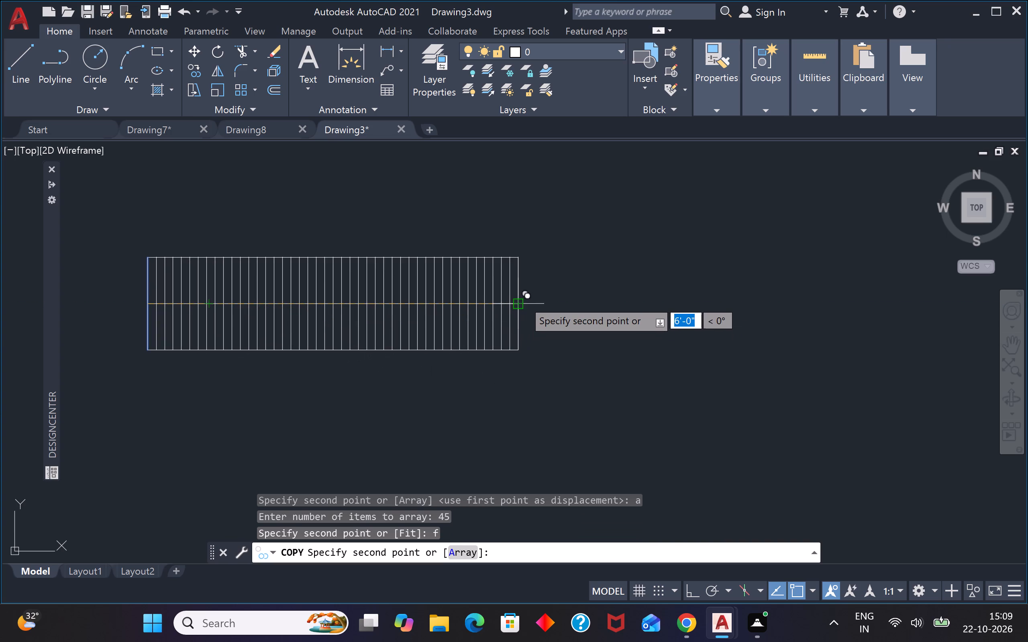
left_click(521, 299)
key("Escape")
Offset the rectangle's top and bottom long sides 2" inward.
key("o")
key("space")
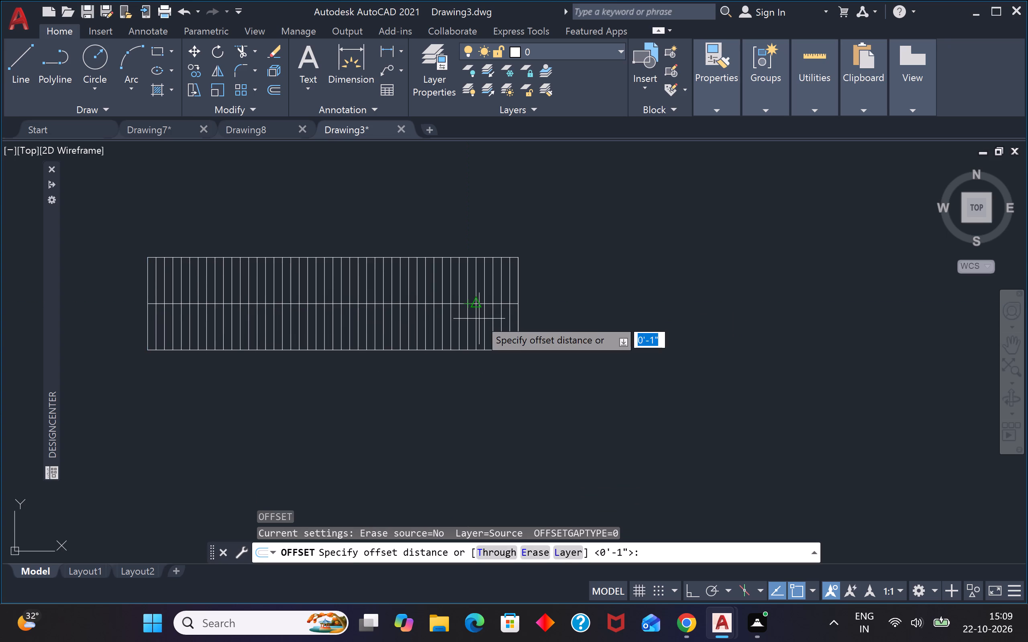
type("2\"")
key("Return")
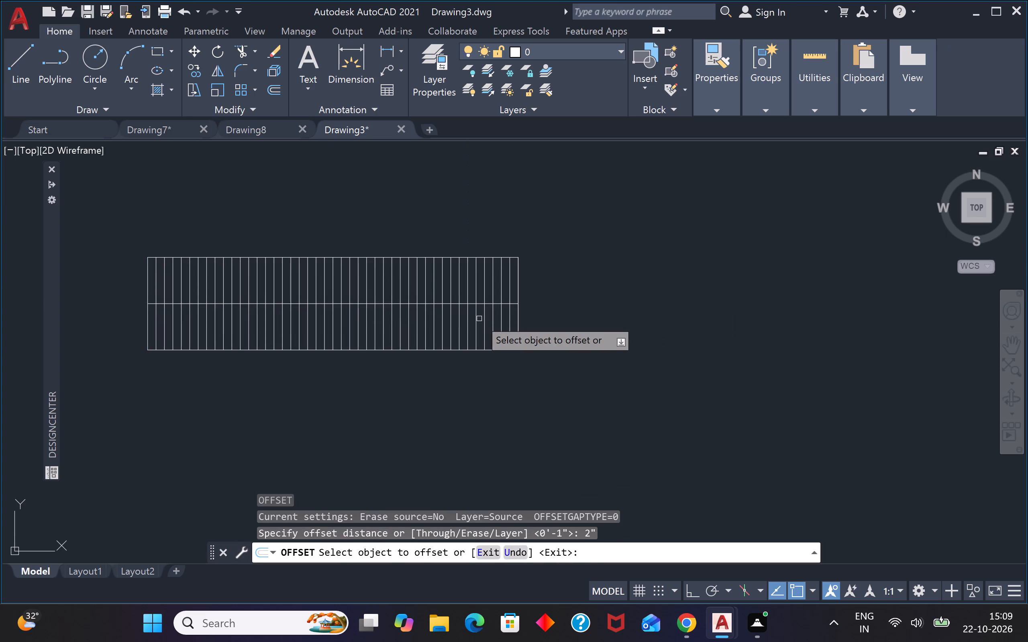
scroll(447, 262, "up", 3)
left_click(450, 250)
left_click(452, 291)
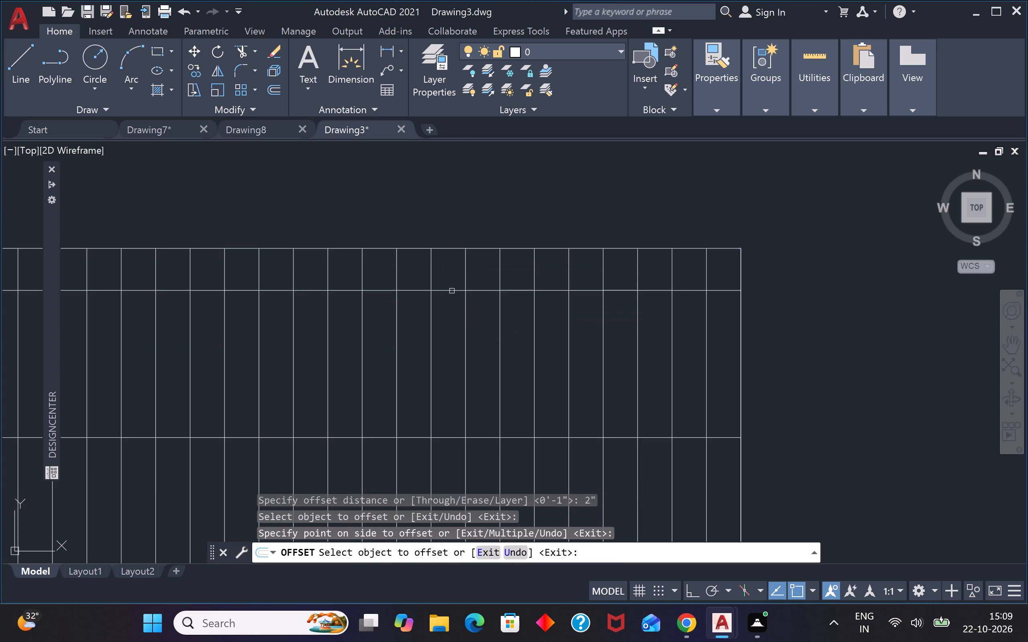
scroll(453, 301, "down", 4)
scroll(453, 363, "up", 3)
left_click(453, 344)
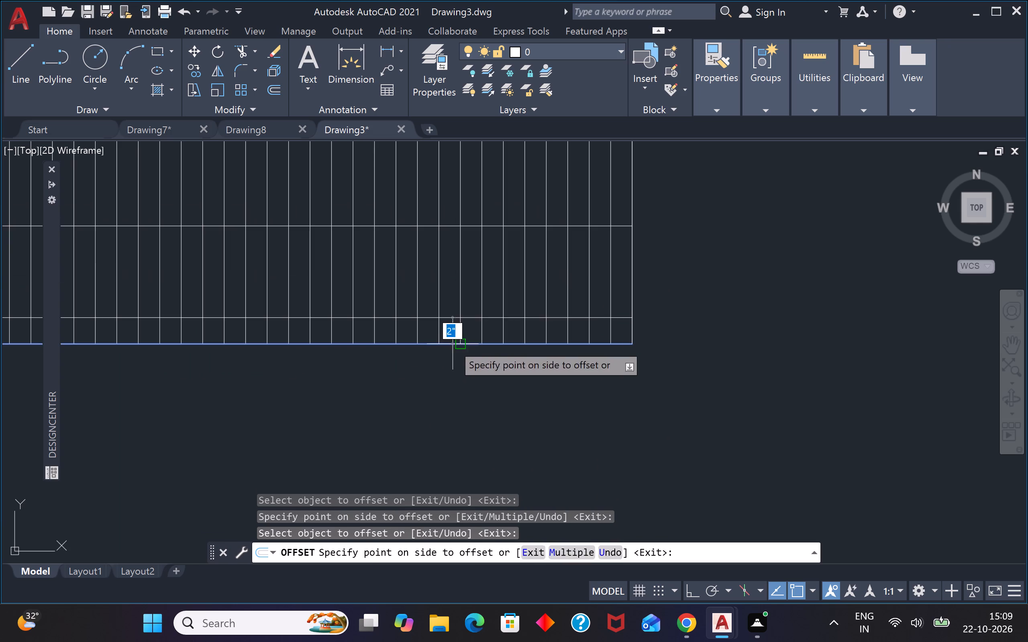
left_click(447, 305)
key("Escape")
Trim the arrayed vertical lines between the top edge and the upper offset line using a fence.
scroll(446, 303, "down", 4)
scroll(282, 234, "up", 3)
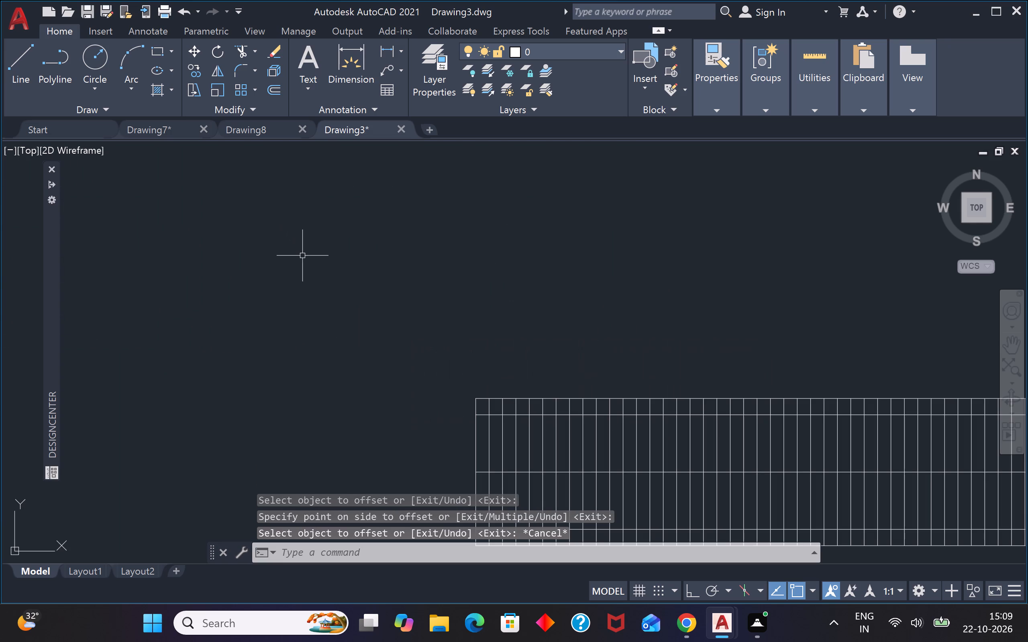
key("t")
key("r")
key("space")
scroll(462, 398, "down", 1)
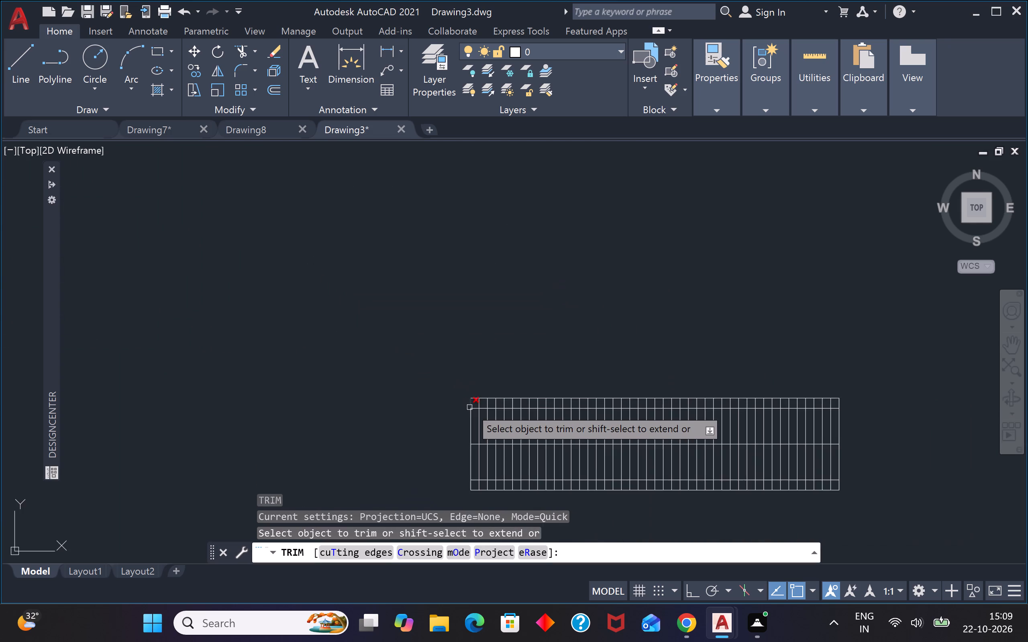
scroll(472, 407, "up", 4)
left_click(470, 400)
scroll(582, 398, "down", 3)
scroll(914, 396, "down", 3)
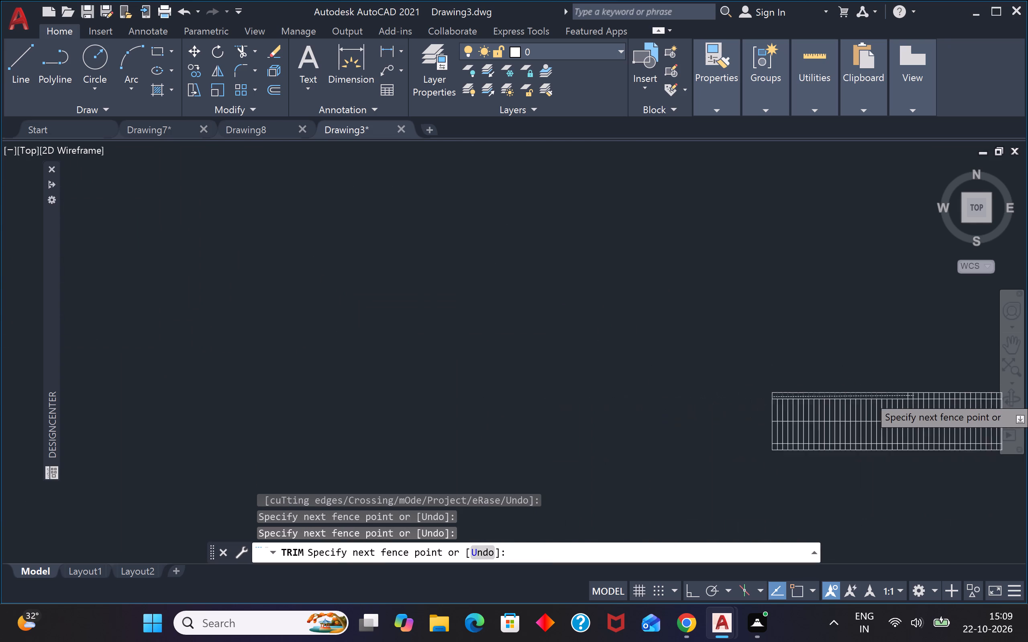
scroll(972, 396, "up", 4)
left_click(936, 400)
Trim the arrayed vertical lines between the lower offset line and the bottom edge using a fence.
scroll(936, 399, "down", 4)
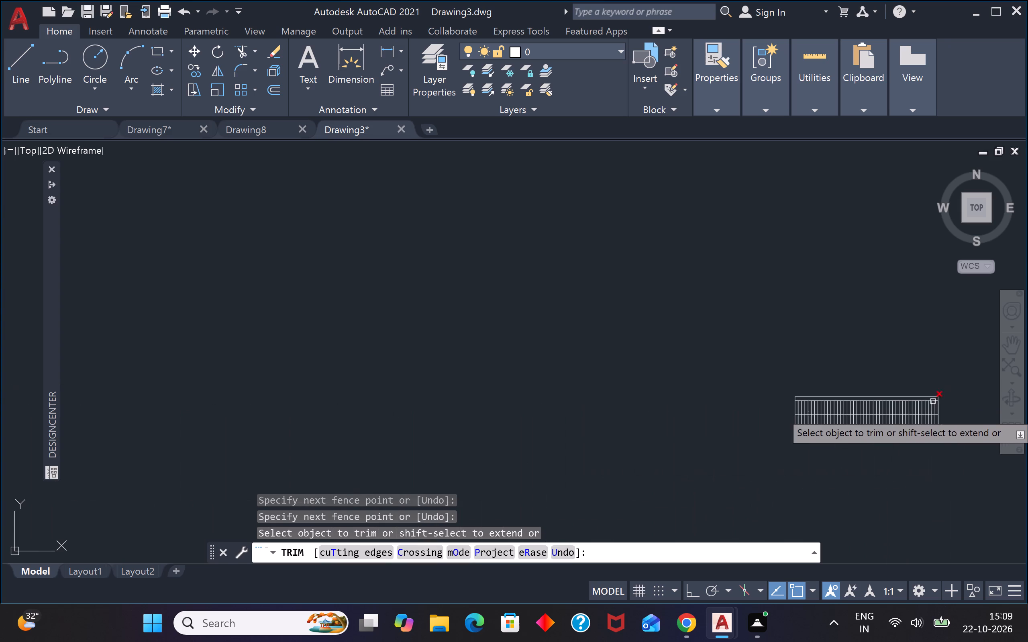
scroll(796, 451, "up", 5)
left_click(775, 264)
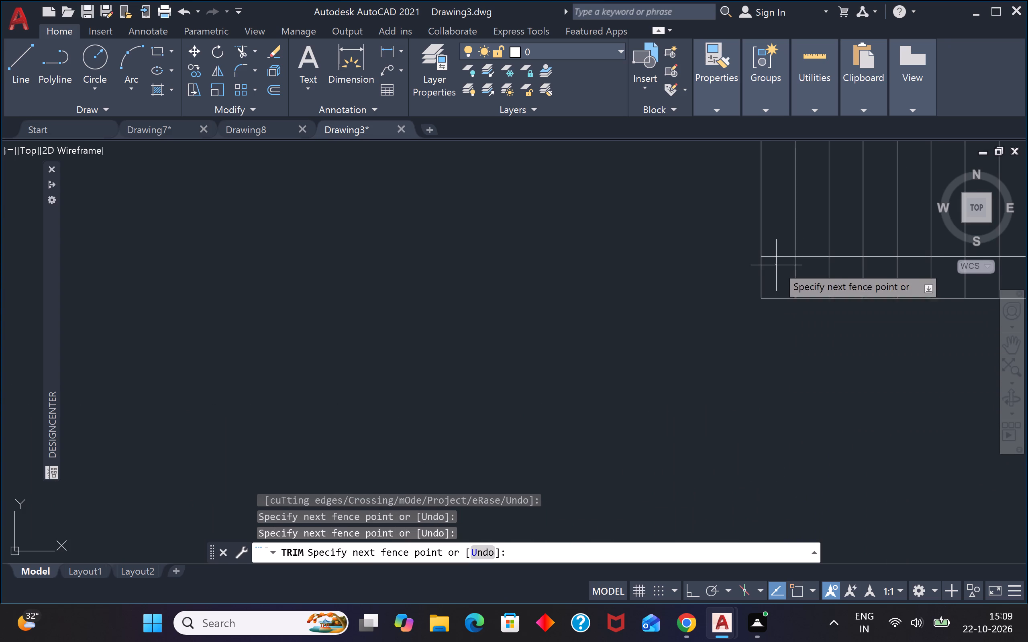
scroll(835, 268, "down", 7)
scroll(924, 269, "down", 2)
scroll(919, 269, "up", 5)
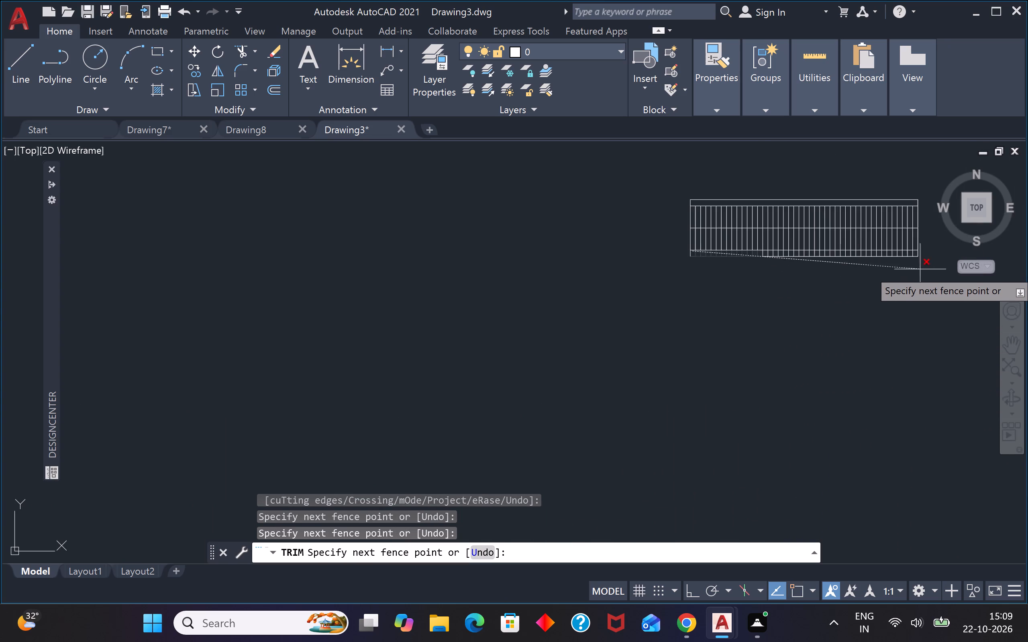
scroll(914, 241, "up", 4)
left_click(925, 318)
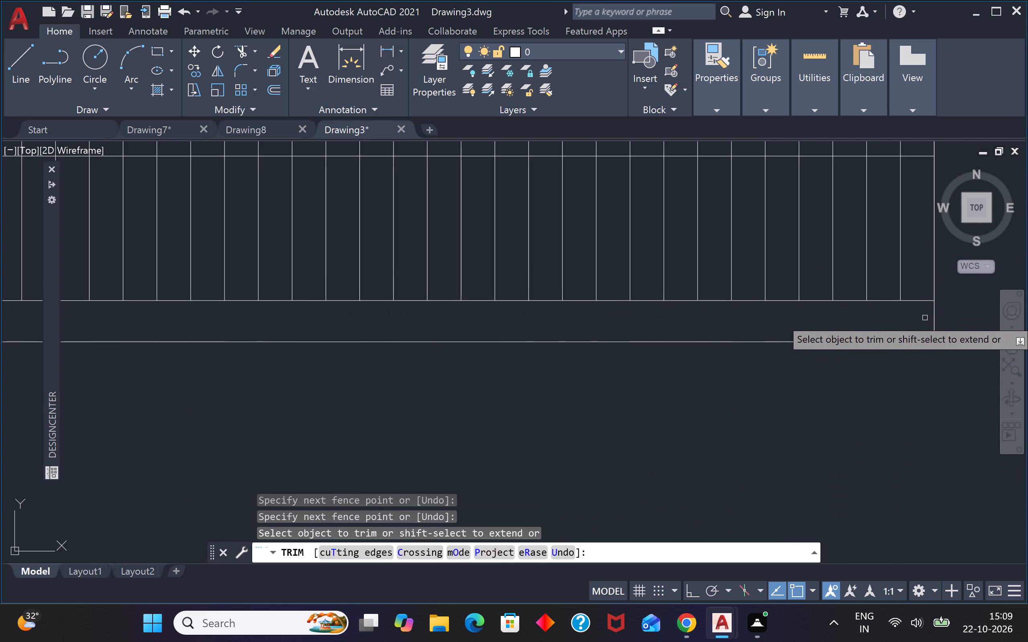
Trim away both offset line ends at the rectangle's right side and both halves of the last inner vertical line.
left_click(924, 314)
left_click(919, 280)
scroll(914, 280, "down", 4)
scroll(910, 242, "up", 4)
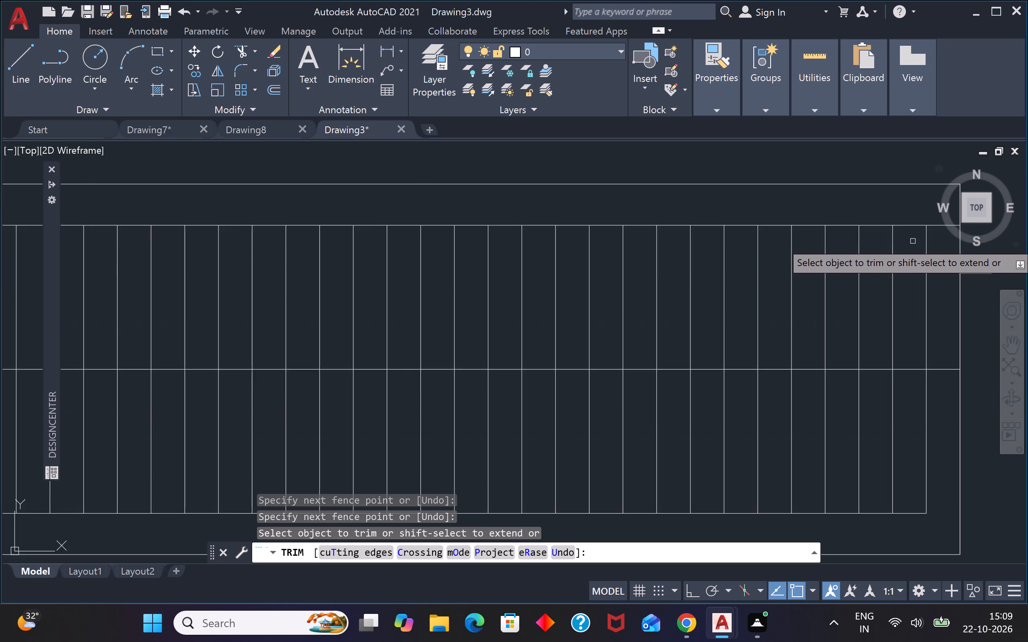
scroll(908, 244, "down", 2)
scroll(920, 228, "up", 3)
left_click(917, 249)
left_click(925, 277)
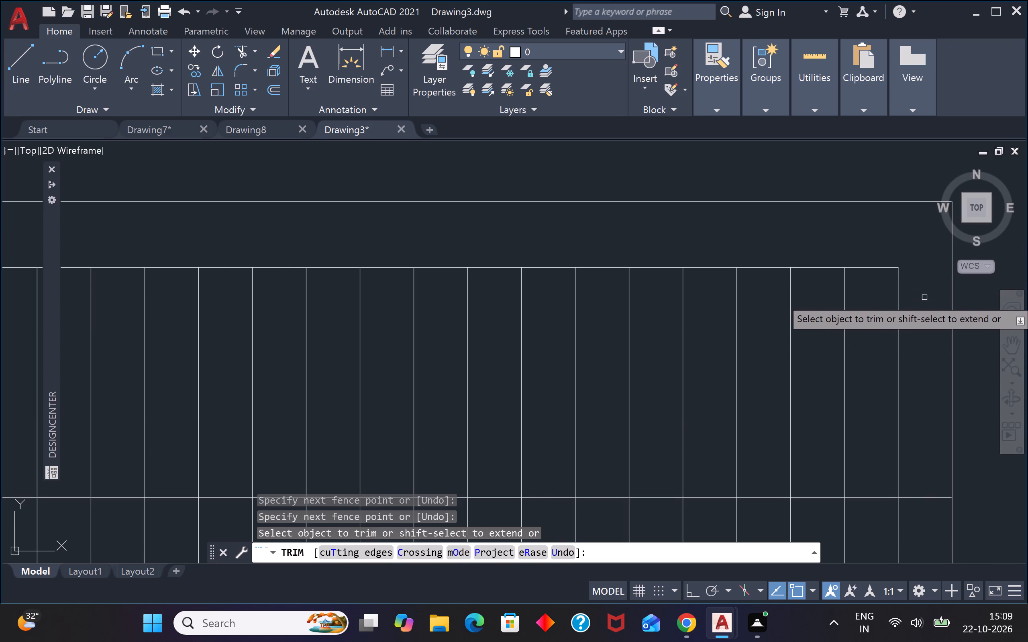
left_click(924, 297)
left_click(877, 322)
scroll(884, 324, "down", 4)
scroll(897, 368, "up", 3)
left_click(867, 366)
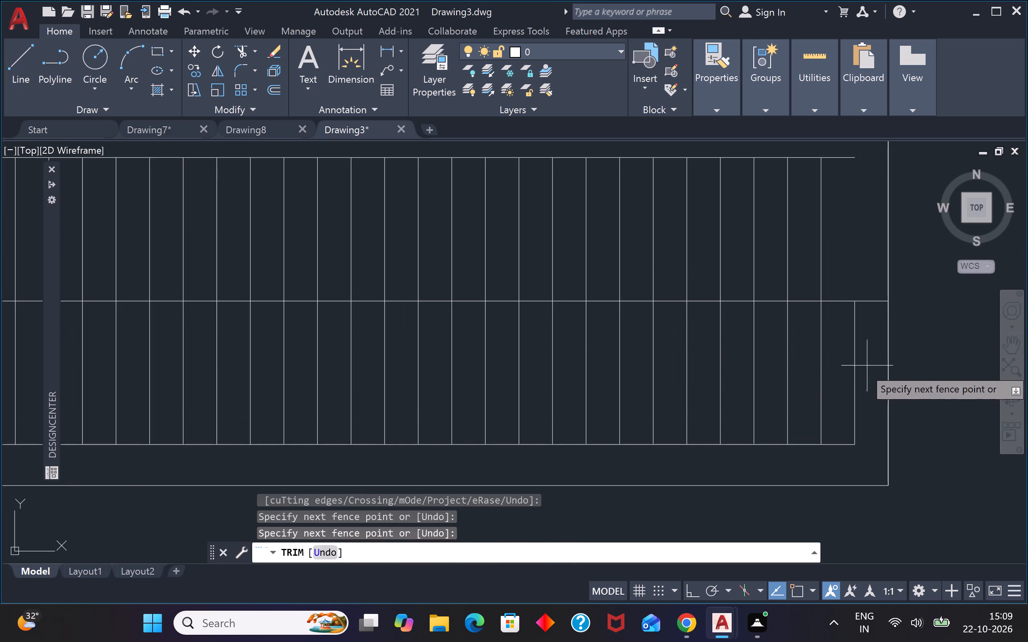
left_click(843, 380)
Trim away both offset line ends at the rectangle's left side and both halves of the first inner vertical line.
scroll(847, 375, "down", 5)
scroll(613, 337, "up", 4)
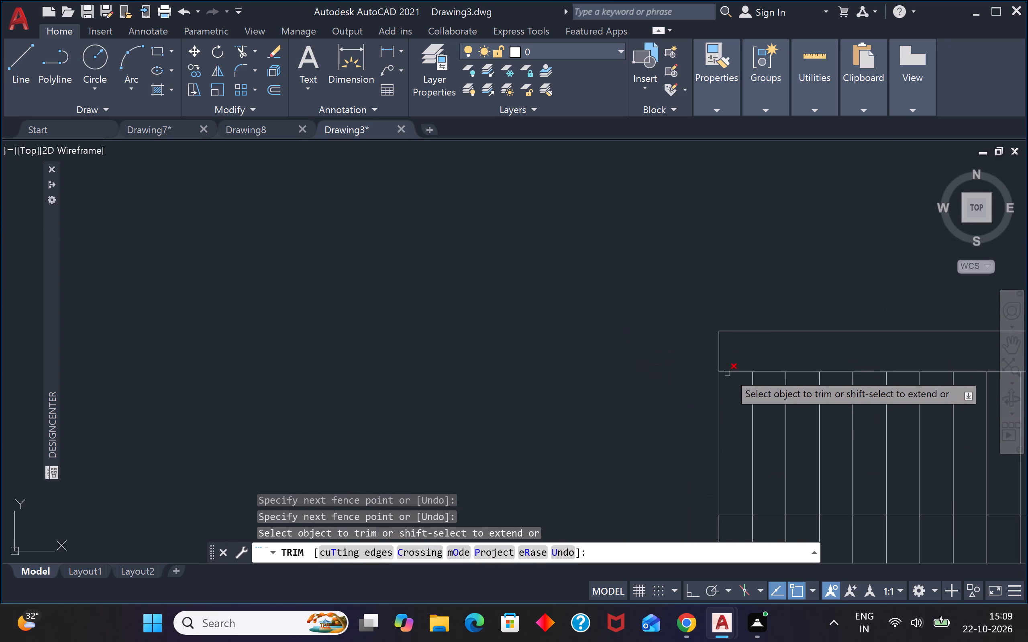
left_click_drag(731, 354, 733, 362)
left_click(733, 396)
left_click_drag(737, 395, 745, 395)
left_click(769, 396)
left_click_drag(740, 402, 745, 402)
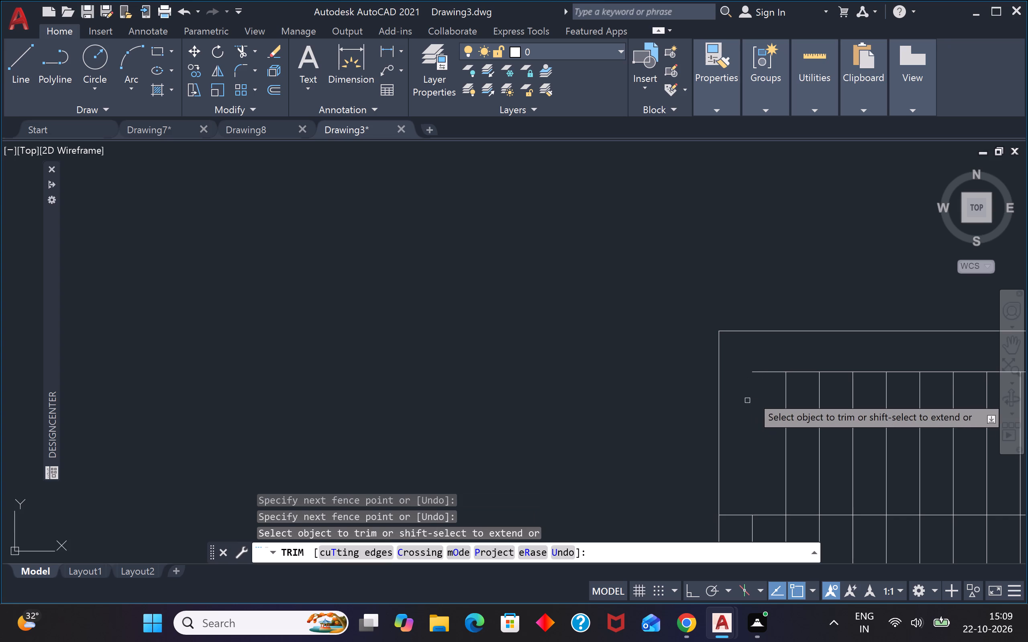
scroll(761, 384, "down", 5)
scroll(756, 410, "up", 5)
left_click(734, 441)
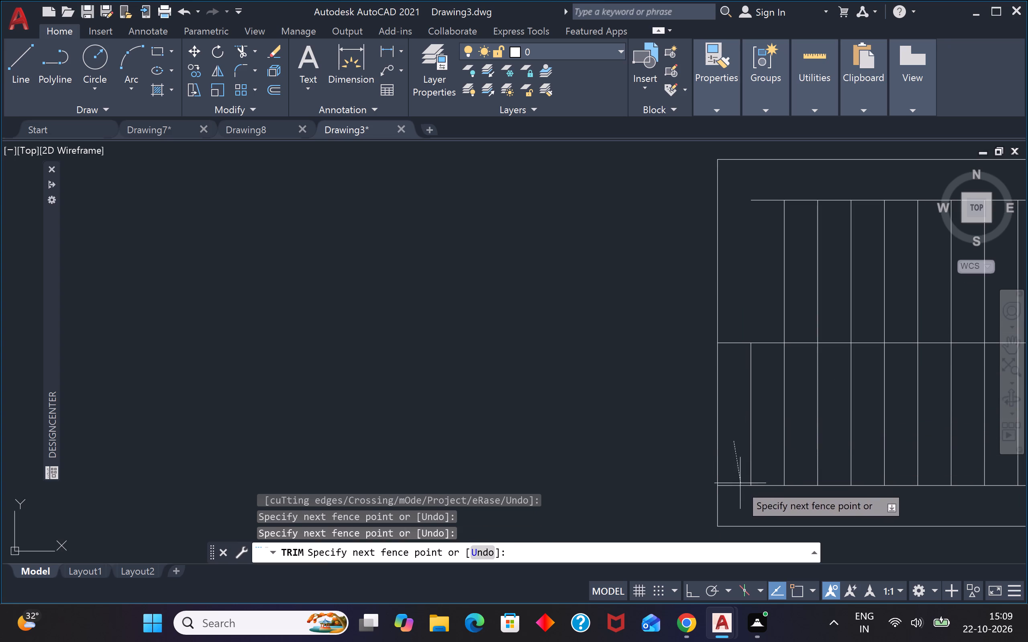
left_click(736, 495)
left_click(737, 465)
left_click(766, 431)
key("Escape")
key("Escape")
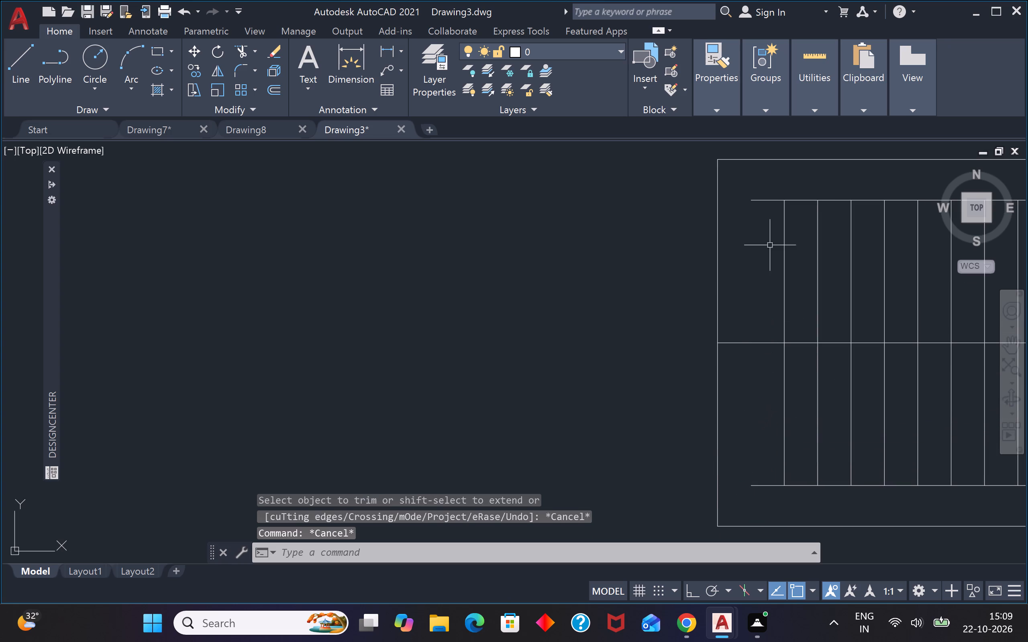
Erase the upper and lower offset lines, leaving the short vertical lines inside the rectangle.
left_click(769, 191)
left_click(760, 217)
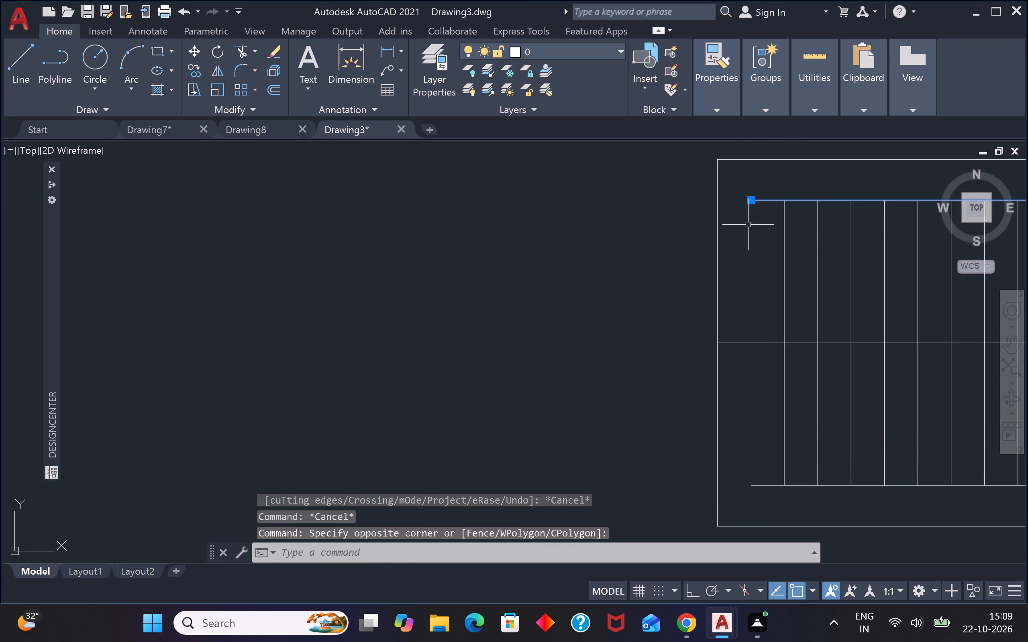
key("Delete")
scroll(777, 248, "down", 4)
scroll(766, 281, "up", 3)
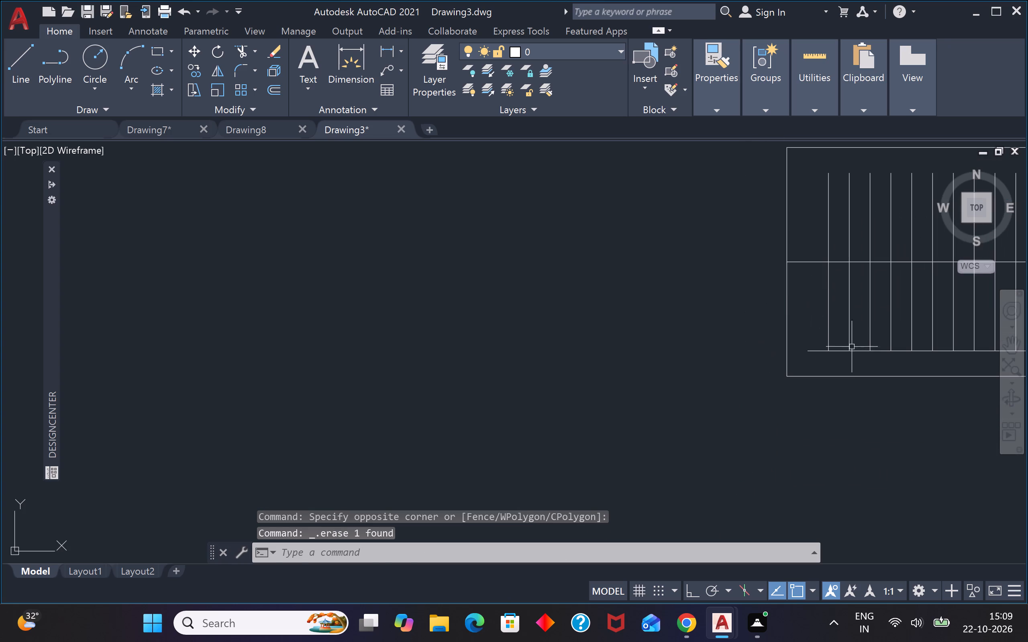
scroll(820, 341, "up", 3)
left_click_drag(820, 341, 816, 349)
left_click(795, 386)
key("Delete")
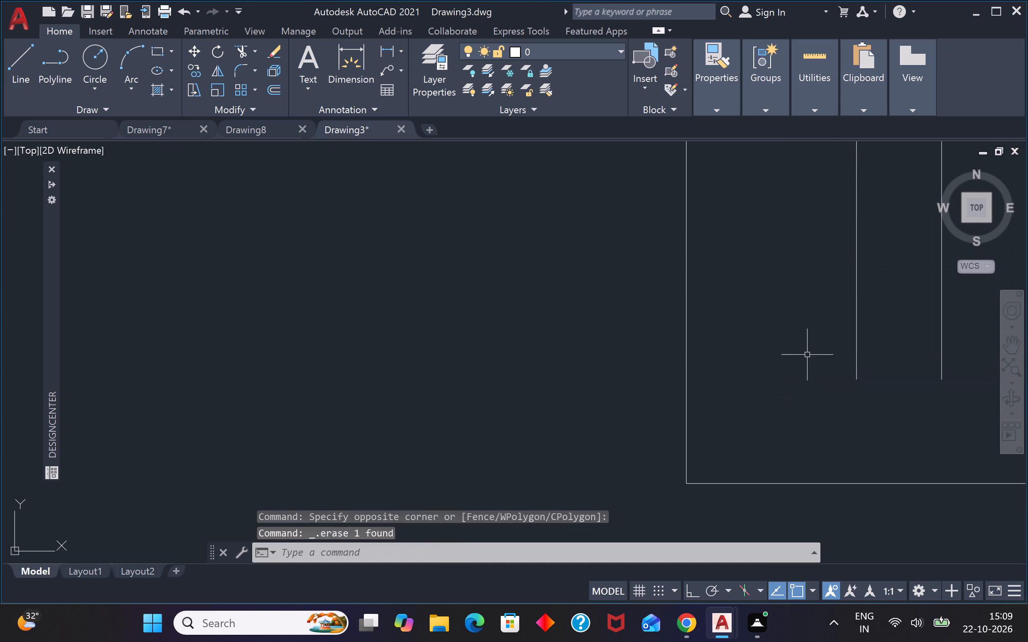
Draw a diagonal line from the top of the leftmost inner vertical line to the bottom of the second one.
scroll(816, 322, "down", 8)
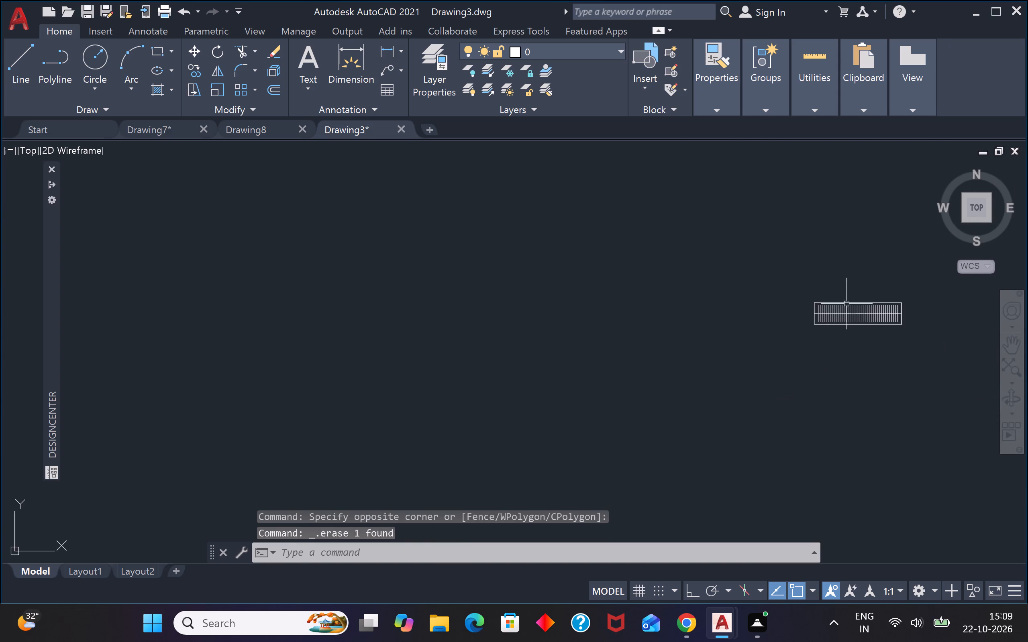
scroll(853, 299, "up", 3)
scroll(894, 303, "down", 2)
scroll(863, 330, "up", 2)
type("l")
key("space")
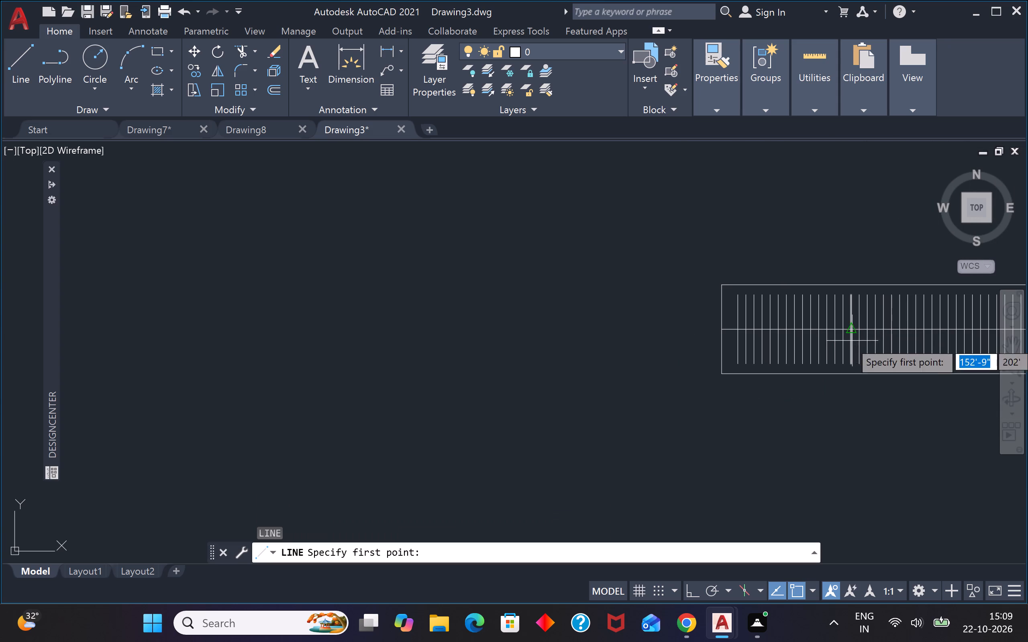
scroll(725, 277, "up", 3)
left_click(779, 350)
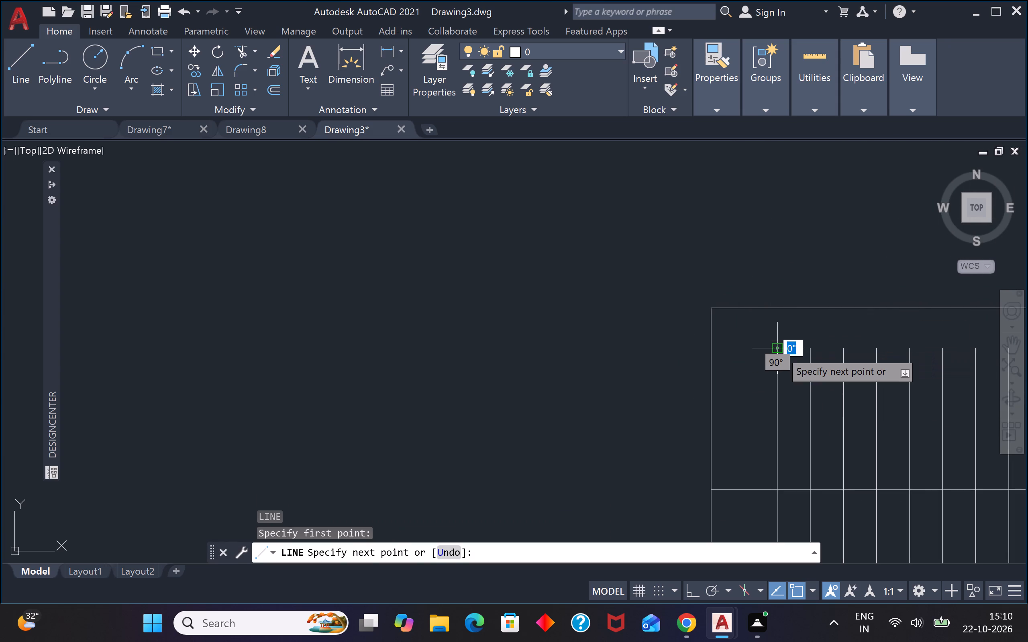
scroll(779, 351, "down", 3)
scroll(785, 407, "up", 3)
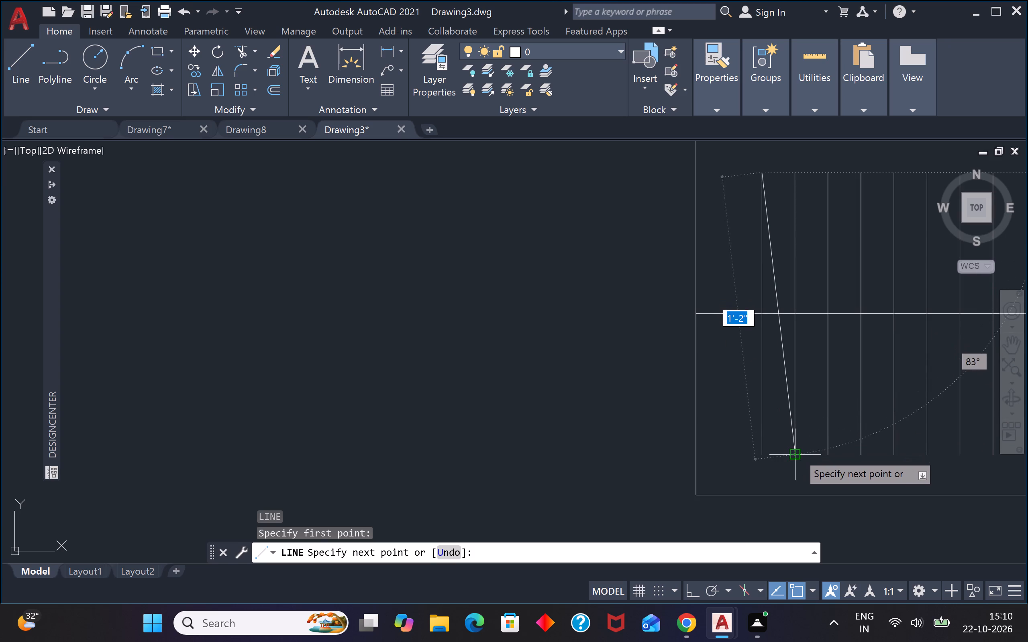
left_click(797, 452)
key("Escape")
Draw a diagonal line from the top of the 15th inner vertical line to the bottom of the 16th.
scroll(873, 374, "down", 5)
scroll(922, 368, "up", 4)
key("space")
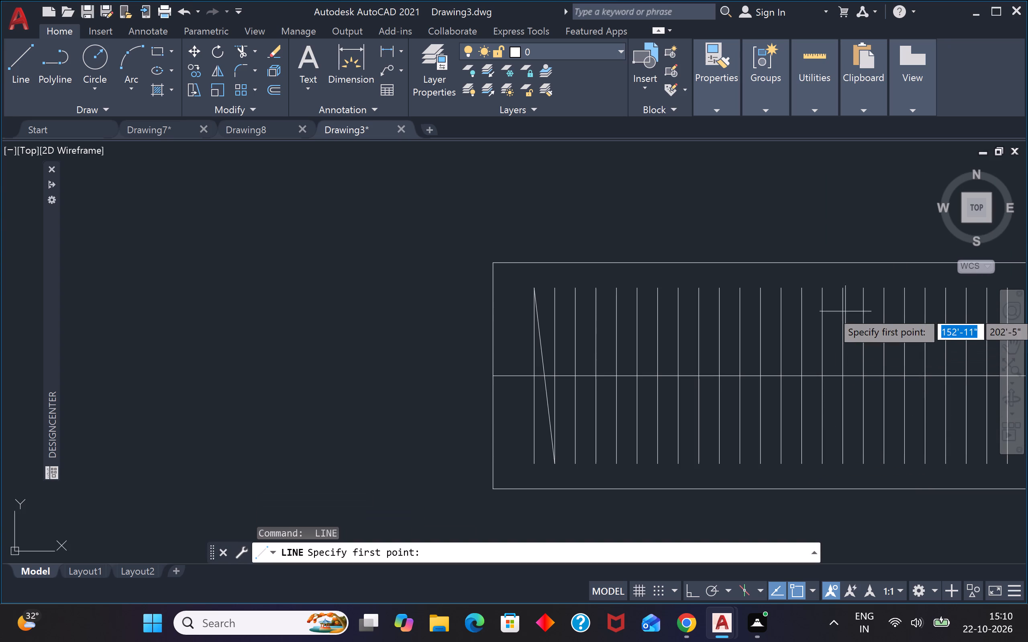
left_click(823, 289)
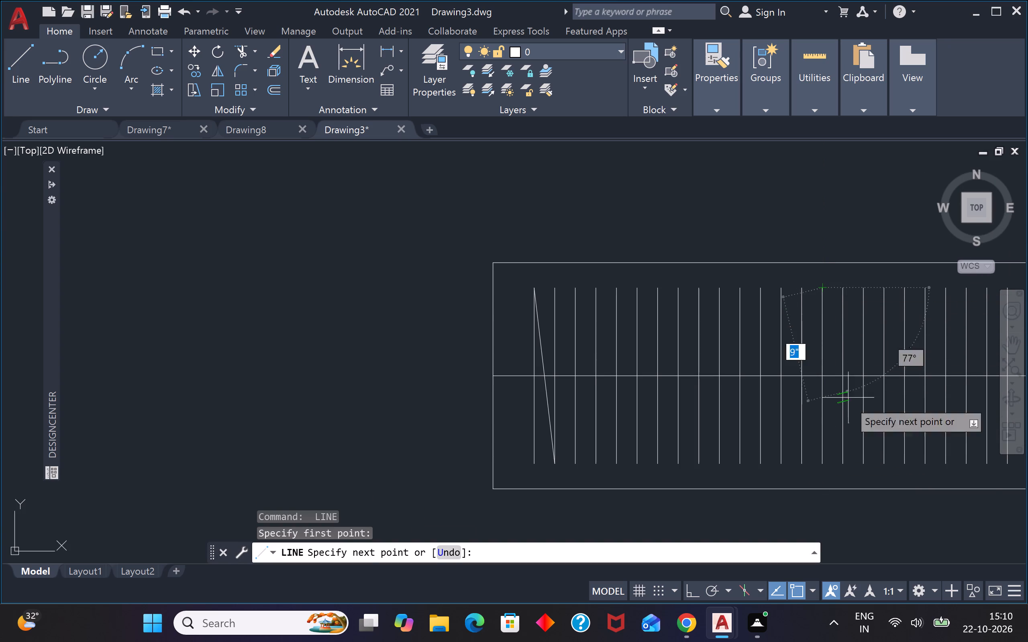
left_click(847, 460)
key("Escape")
Draw a diagonal line from the top of the eighth inner vertical line to the bottom of the tenth.
scroll(847, 451, "down", 4)
key("space")
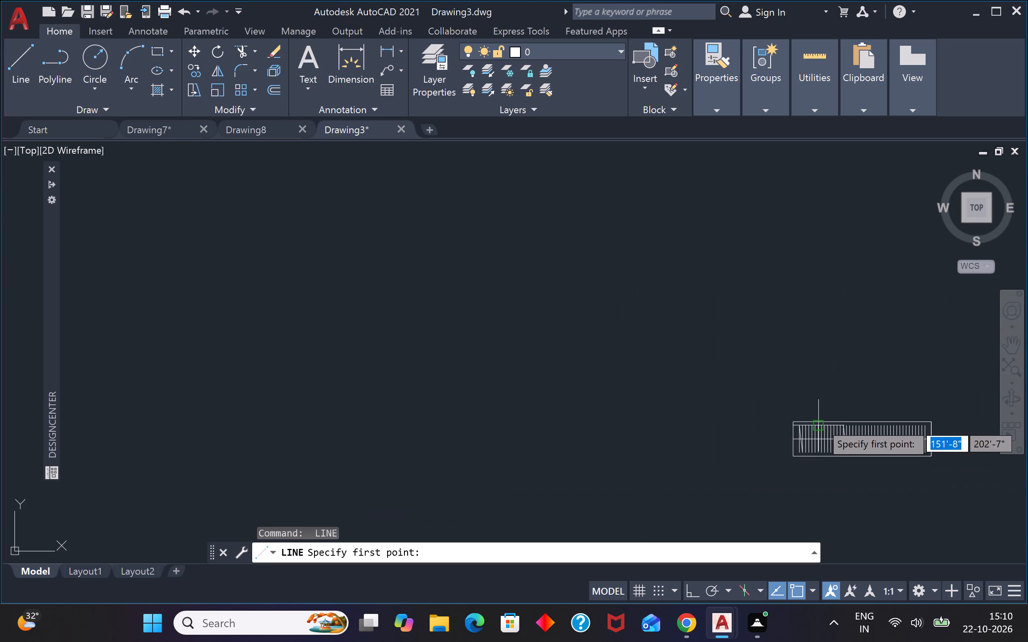
scroll(820, 423, "up", 4)
left_click(828, 449)
scroll(828, 449, "down", 3)
scroll(844, 487, "up", 4)
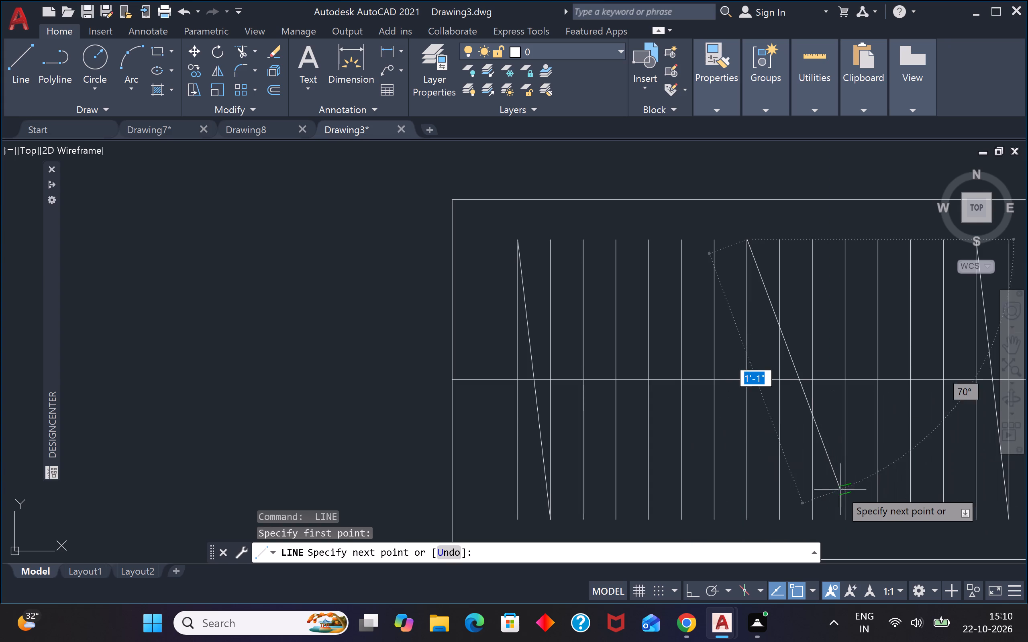
left_click(817, 515)
key("Escape")
scroll(823, 499, "down", 4)
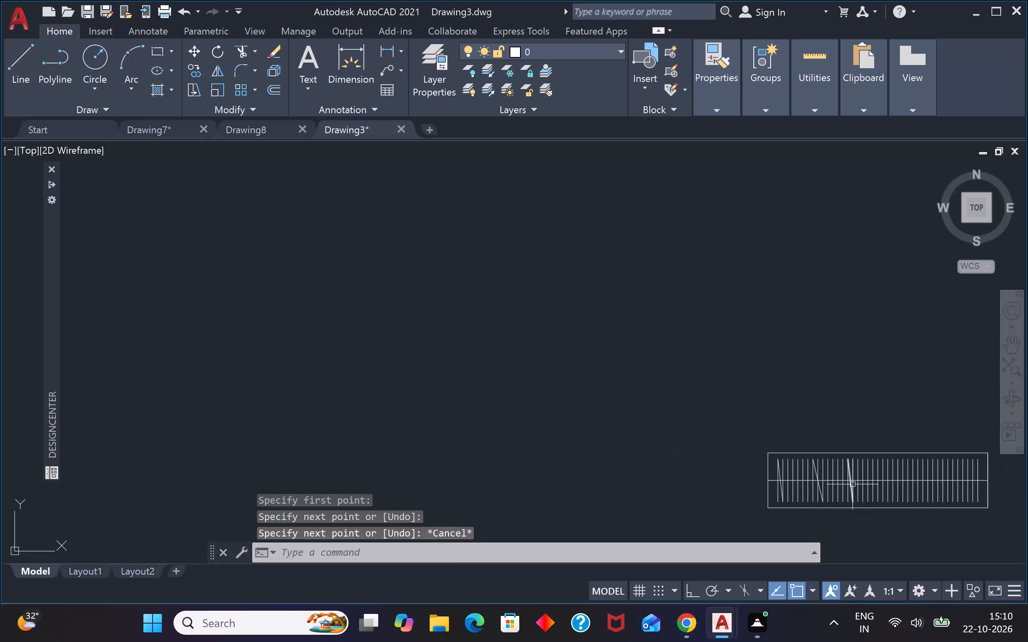
Erase the diagonal line running from the eighth inner vertical line to the tenth.
scroll(830, 490, "up", 4)
left_click_drag(771, 465, 768, 474)
left_click(762, 487)
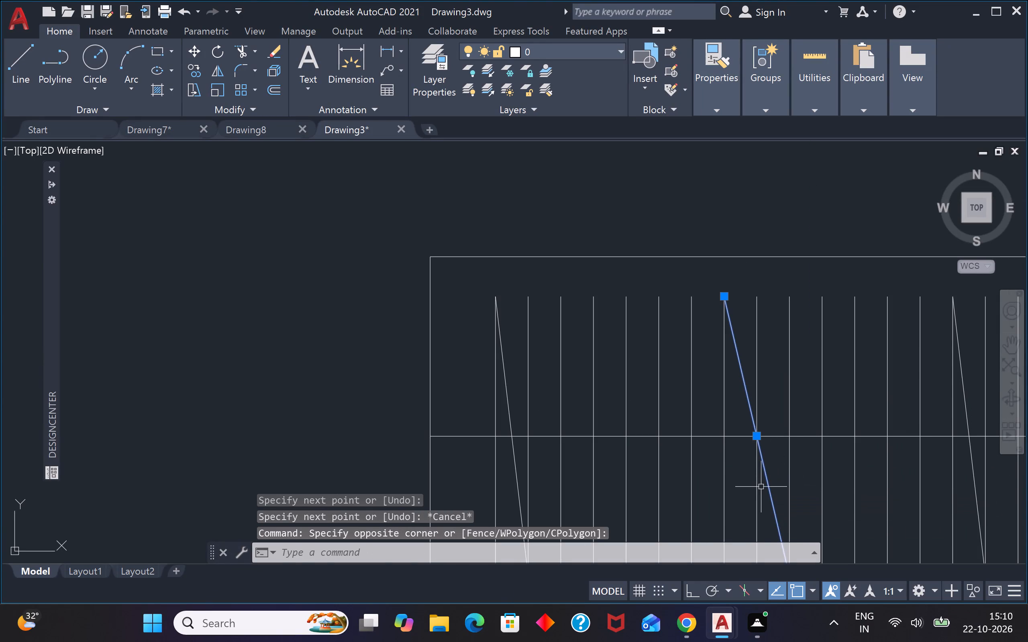
key("Delete")
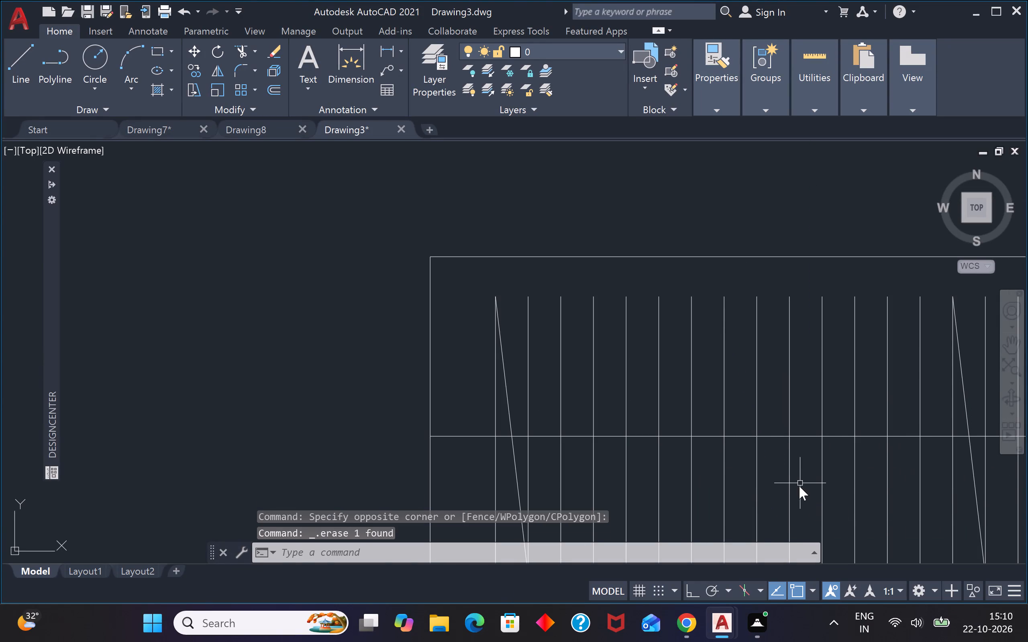
Draw a diagonal line from the top of the eighth inner vertical line to the bottom of the ninth.
key("l")
key("space")
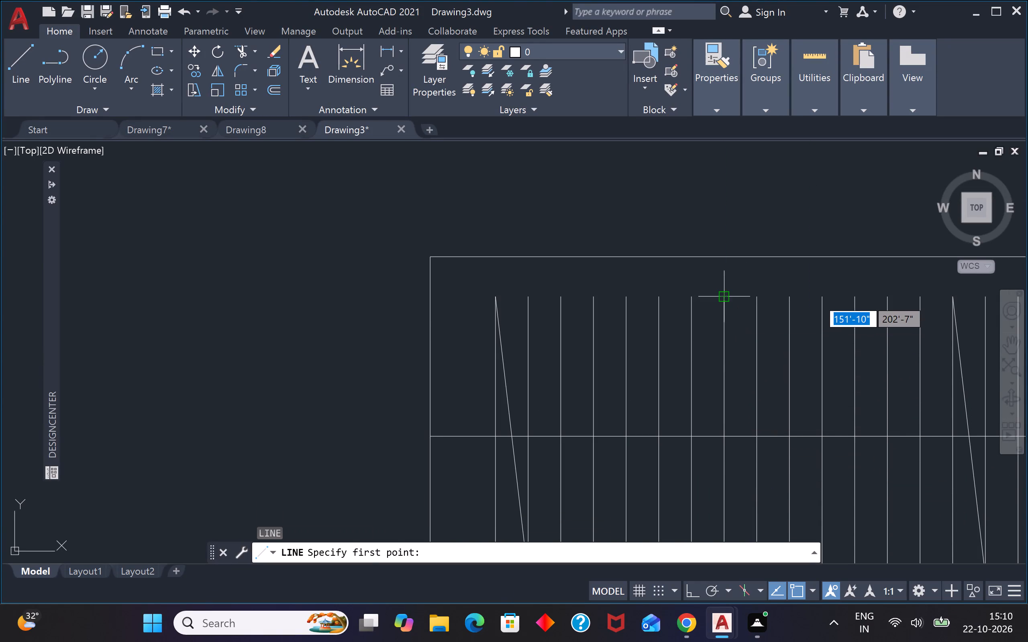
left_click(724, 298)
scroll(723, 303, "down", 2)
scroll(744, 403, "up", 3)
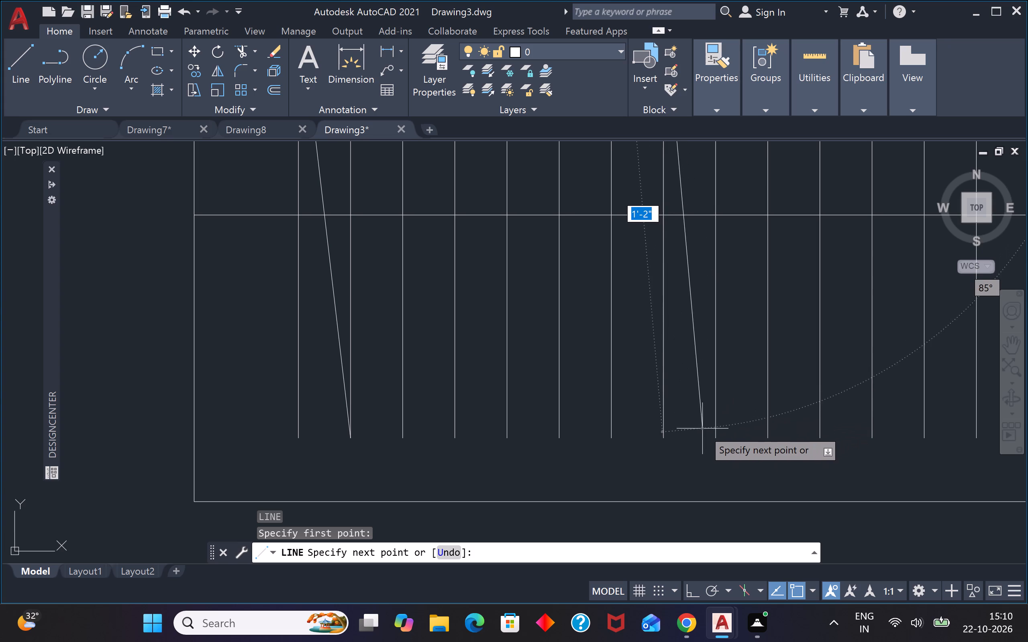
left_click(714, 436)
key("Escape")
scroll(714, 434, "down", 3)
Draw a diagonal line from the top of the fifth inner vertical line to the bottom of the sixth.
key("space")
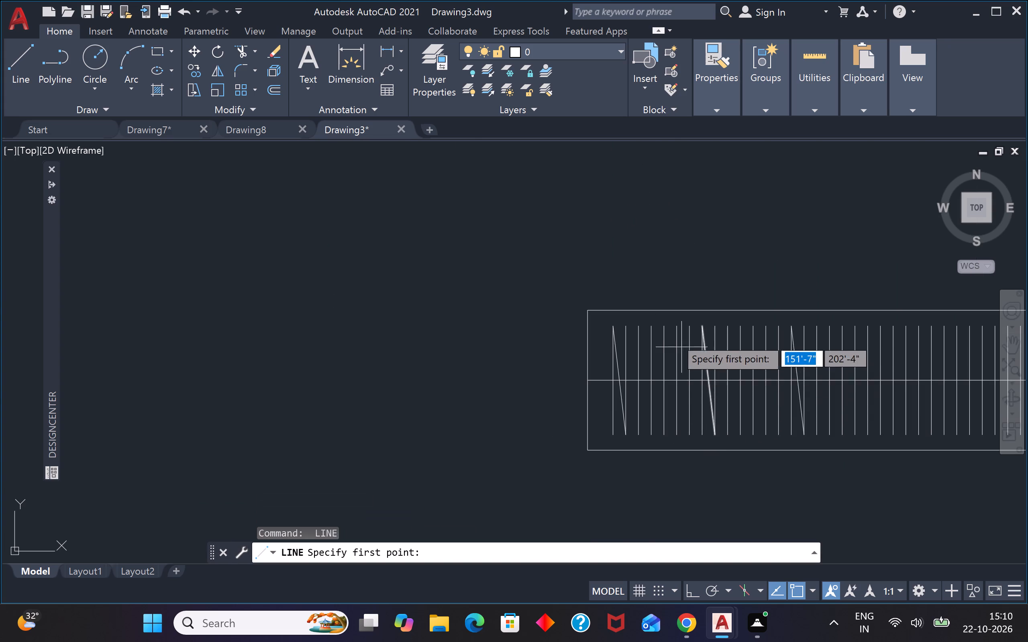
scroll(669, 329, "up", 3)
left_click(646, 317)
scroll(646, 317, "down", 4)
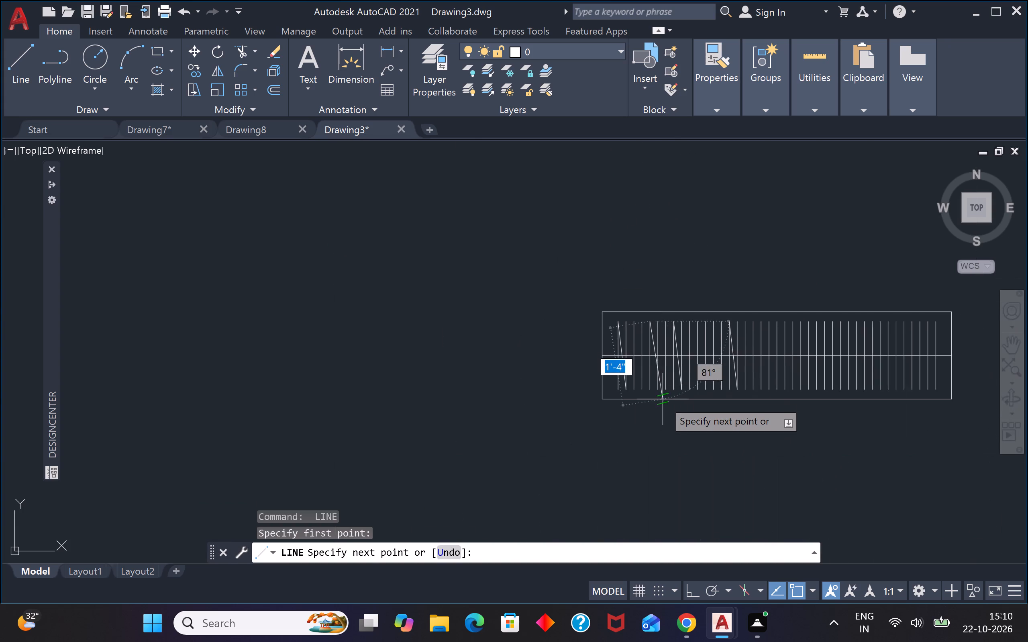
scroll(661, 379, "up", 3)
left_click(646, 421)
key("Escape")
scroll(646, 415, "down", 4)
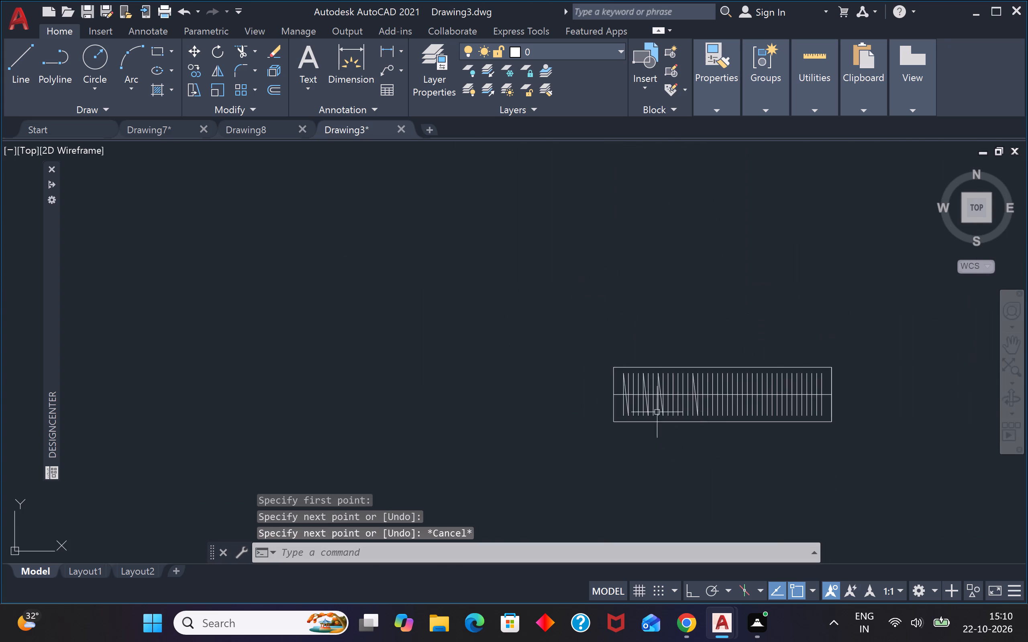
Draw diagonals from the tops of the 32nd and 36th inner vertical lines to the bottoms of the 33rd and 37th.
scroll(844, 363, "up", 2)
key("space")
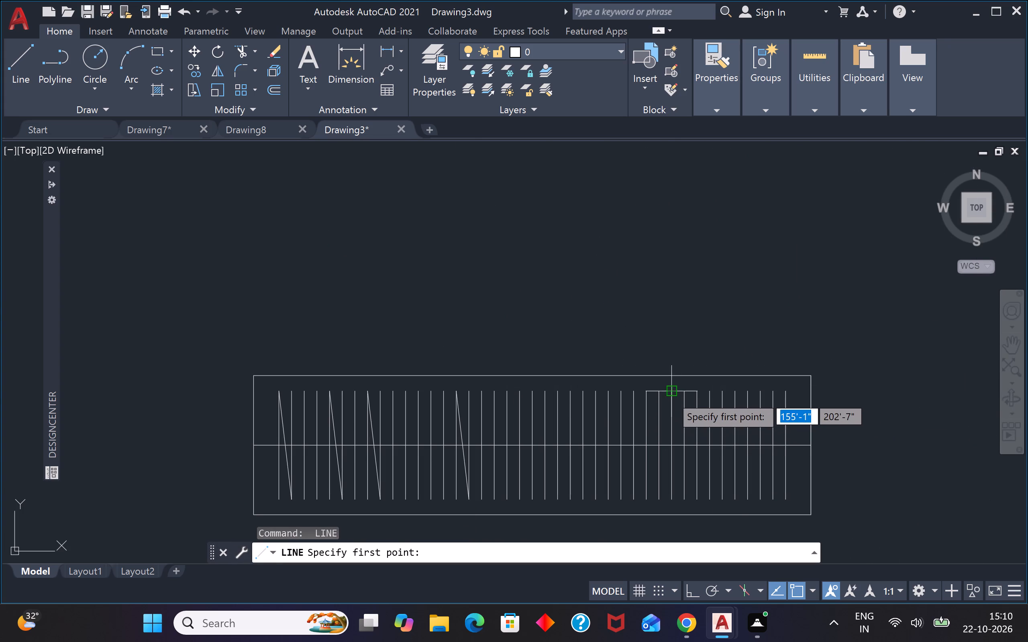
left_click(670, 395)
left_click(682, 498)
key("Escape")
key("space")
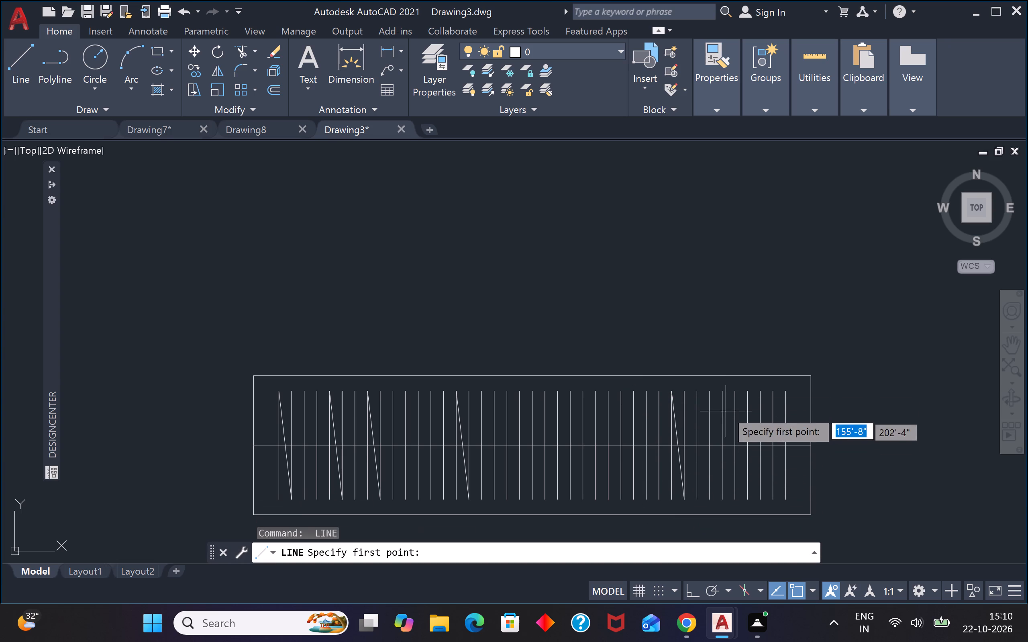
left_click(722, 387)
left_click(732, 502)
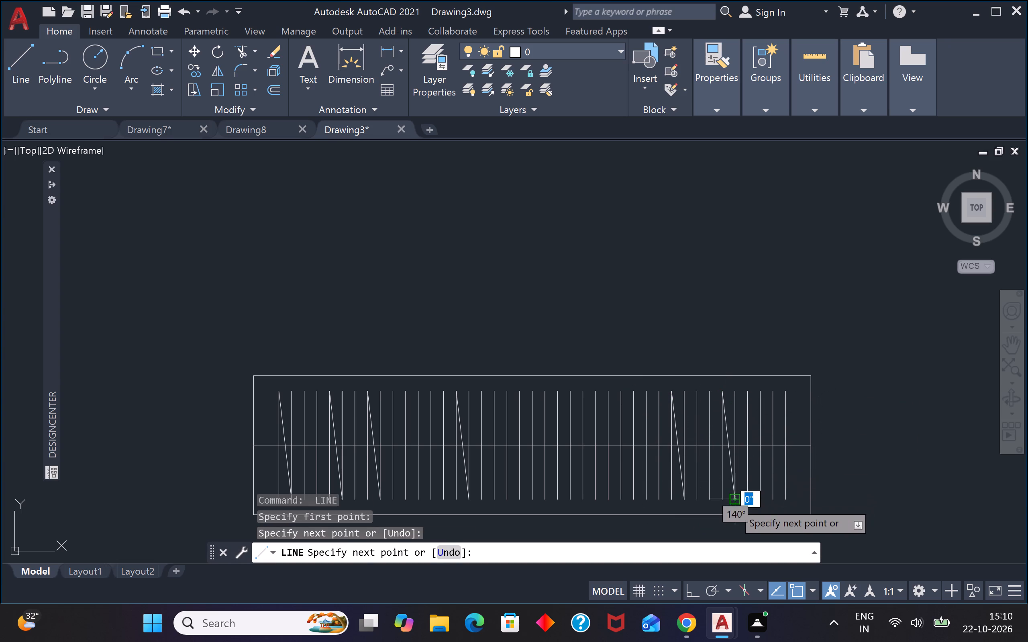
key("Escape")
Draw diagonals from the tops of the 24th and 20th inner vertical lines to the bottoms of the 25th and 21st.
key("space")
left_click(567, 390)
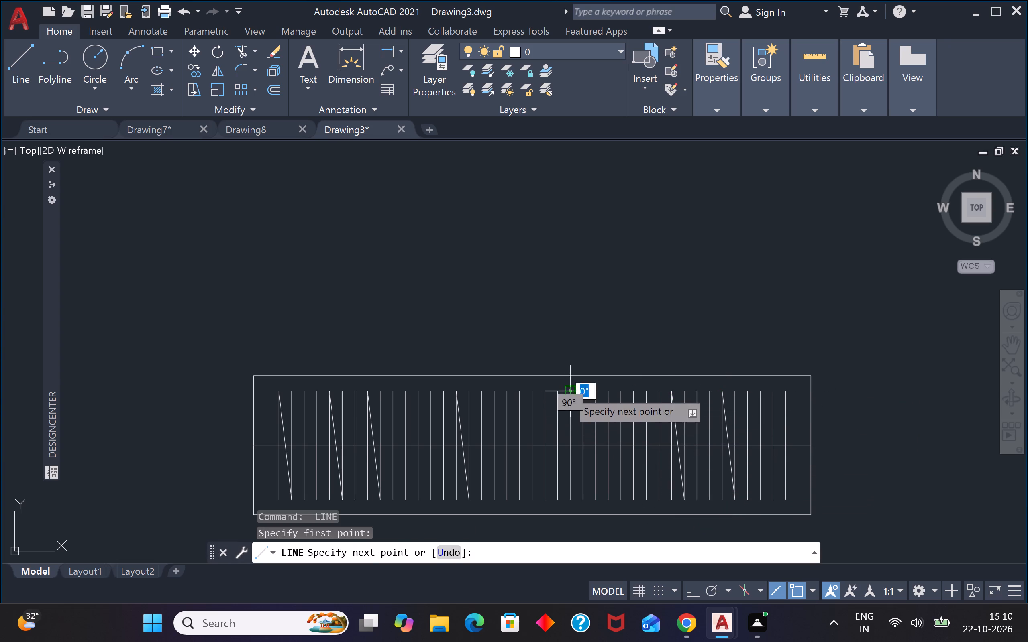
left_click(583, 495)
key("Escape")
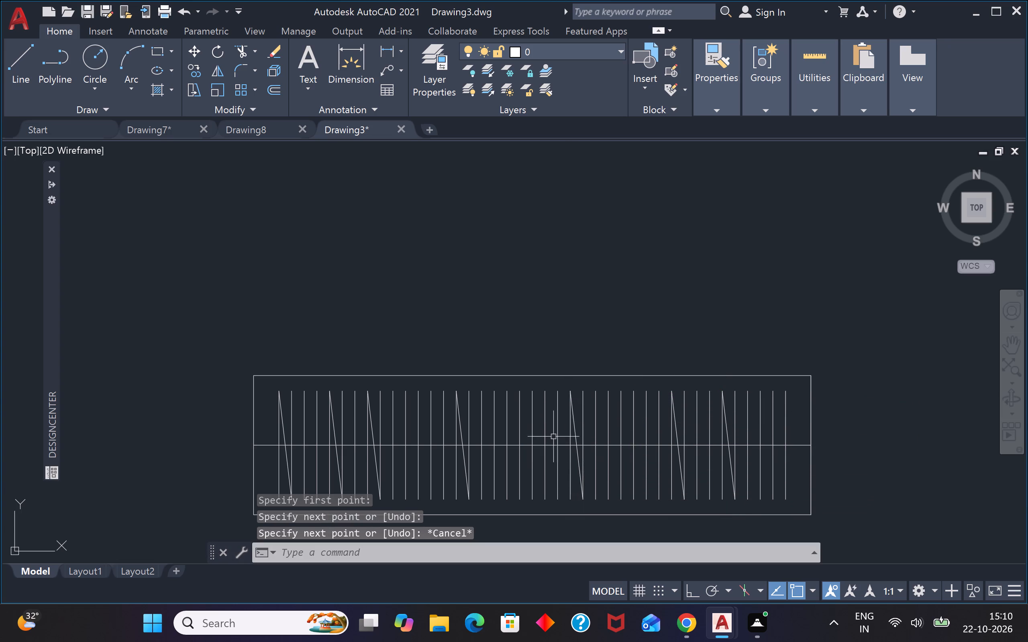
key("space")
left_click(523, 392)
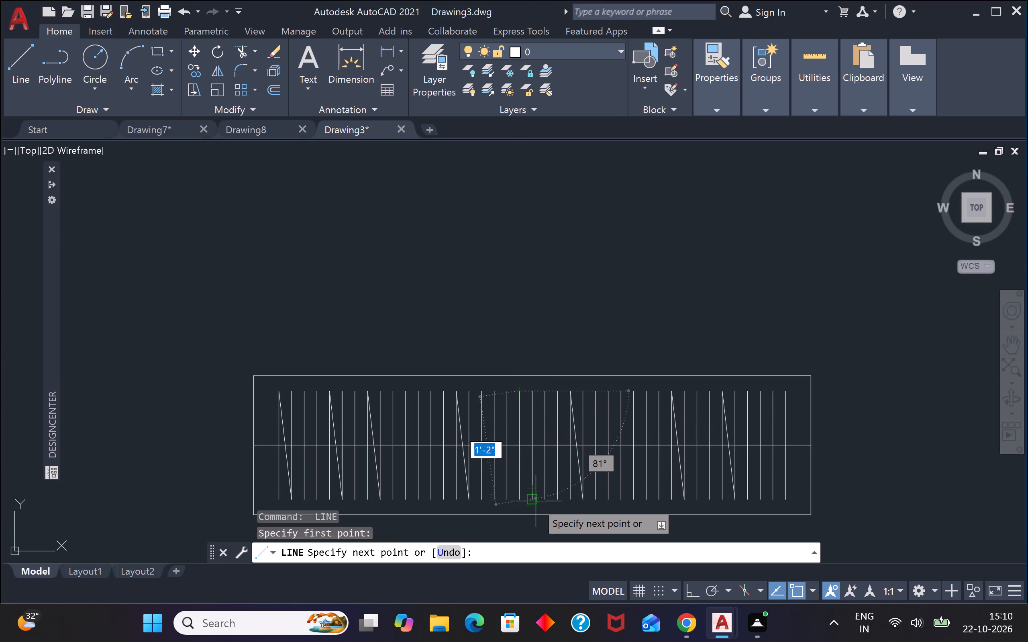
left_click(533, 493)
key("Escape")
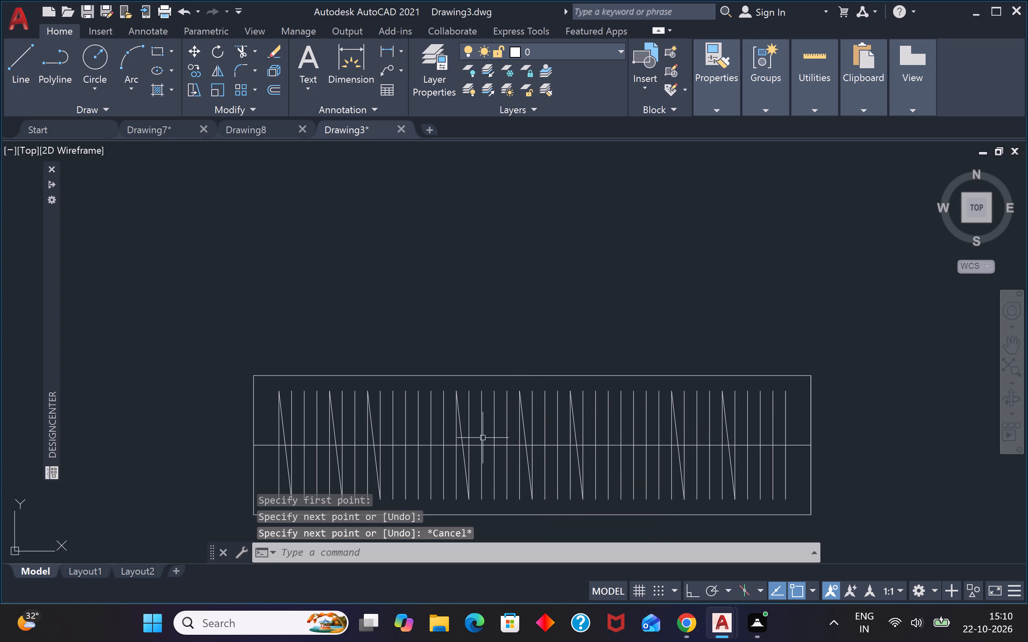
scroll(512, 433, "down", 3)
scroll(606, 408, "up", 3)
scroll(607, 407, "down", 3)
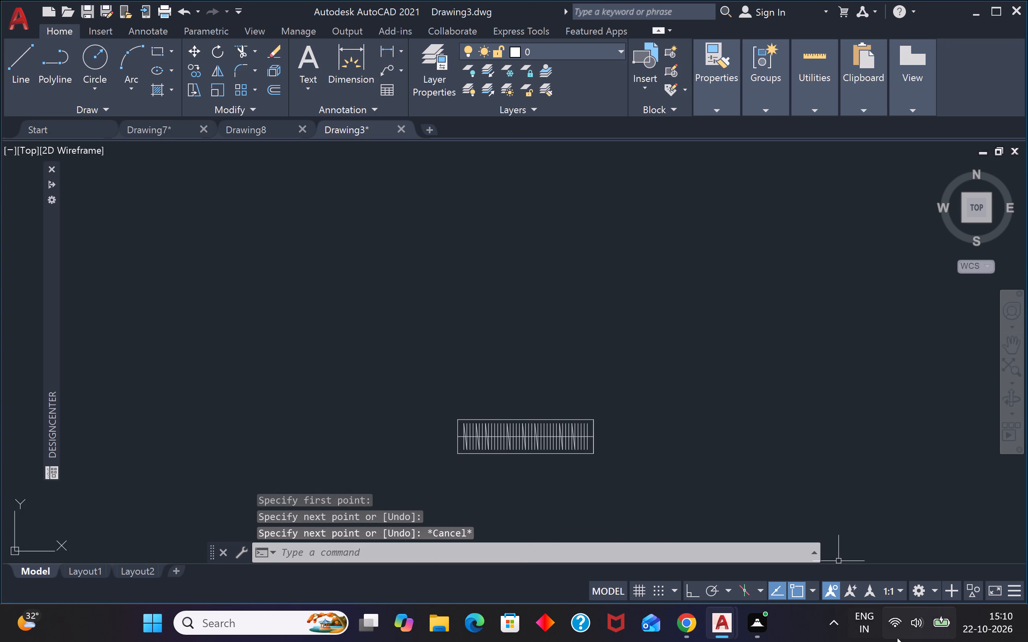
Raise the system's speaker volume.
left_click(899, 638)
left_click_drag(851, 526, 900, 530)
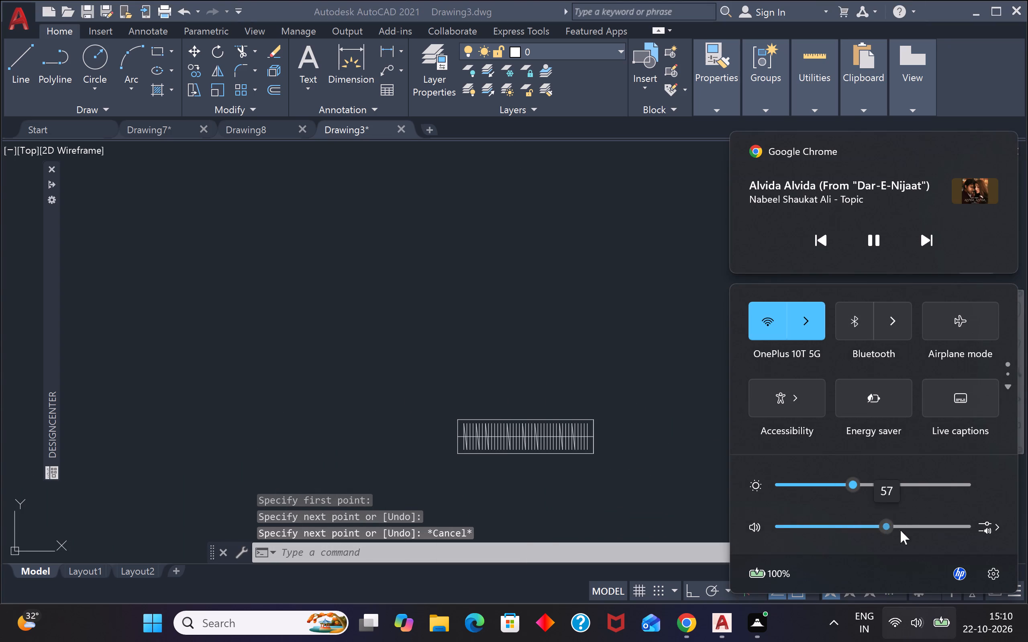
left_click_drag(900, 530, 969, 530)
left_click(668, 369)
Copy the whole wardrobe symbol by its lower-left corner to the lower-left inner corner of the plan's upper-left room.
scroll(675, 354, "down", 4)
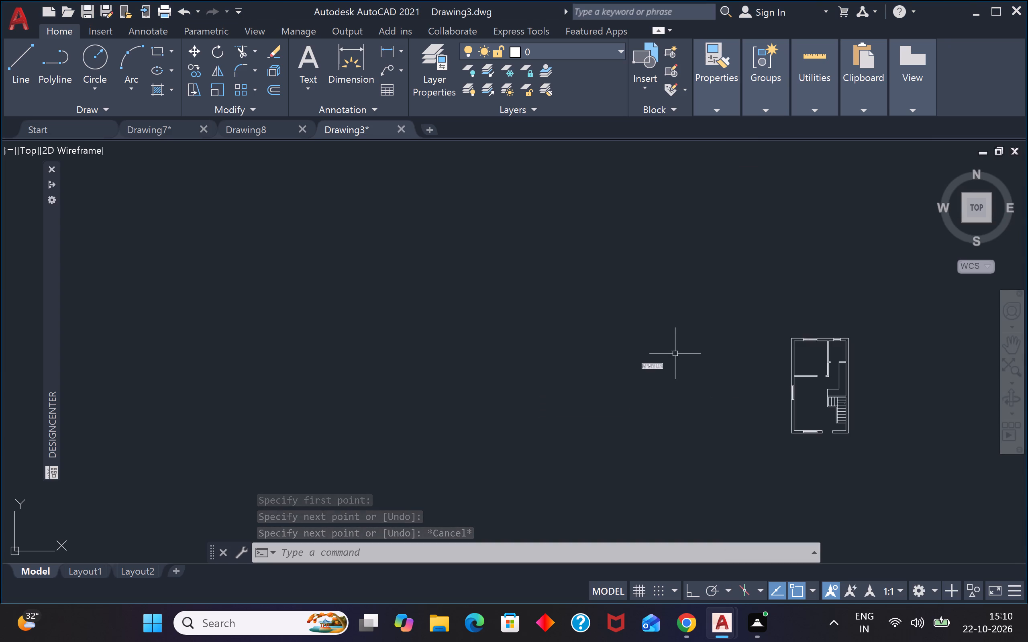
scroll(702, 362, "up", 2)
left_click(622, 345)
left_click(469, 419)
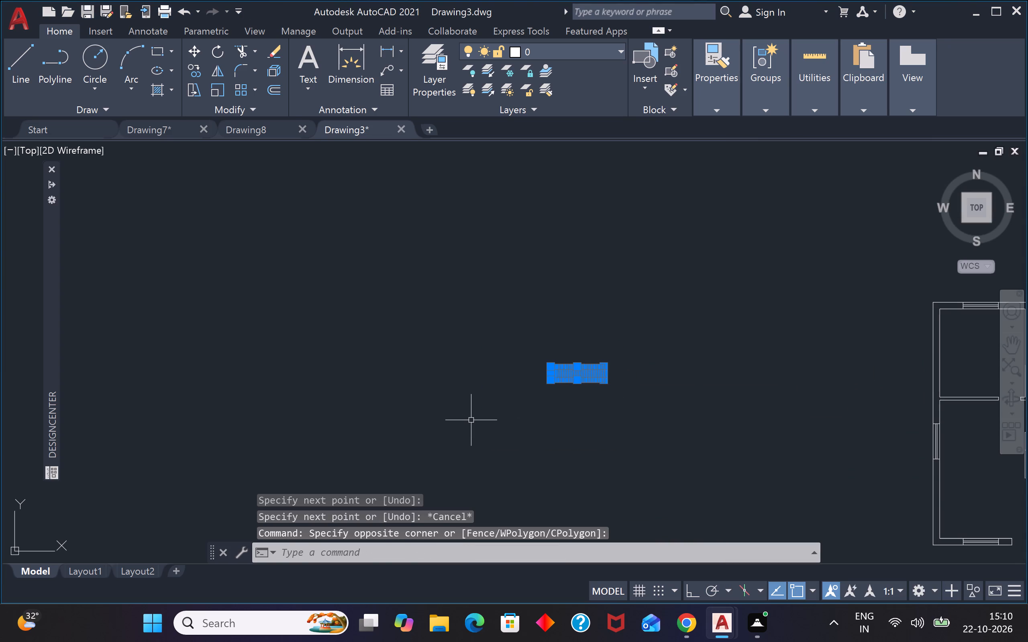
type("co")
key("Return")
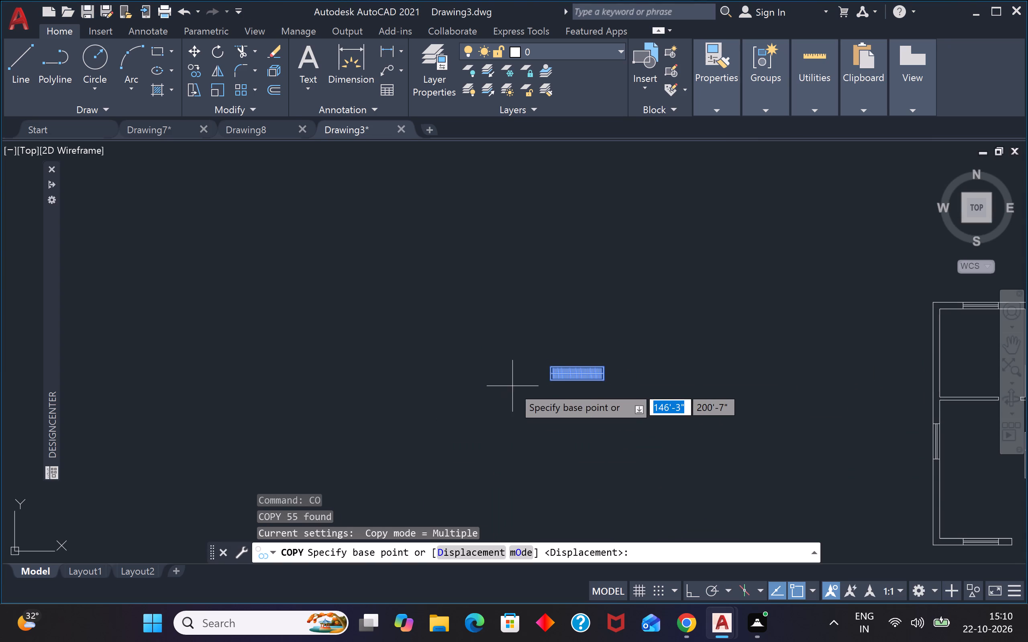
scroll(526, 382, "up", 3)
left_click(617, 382)
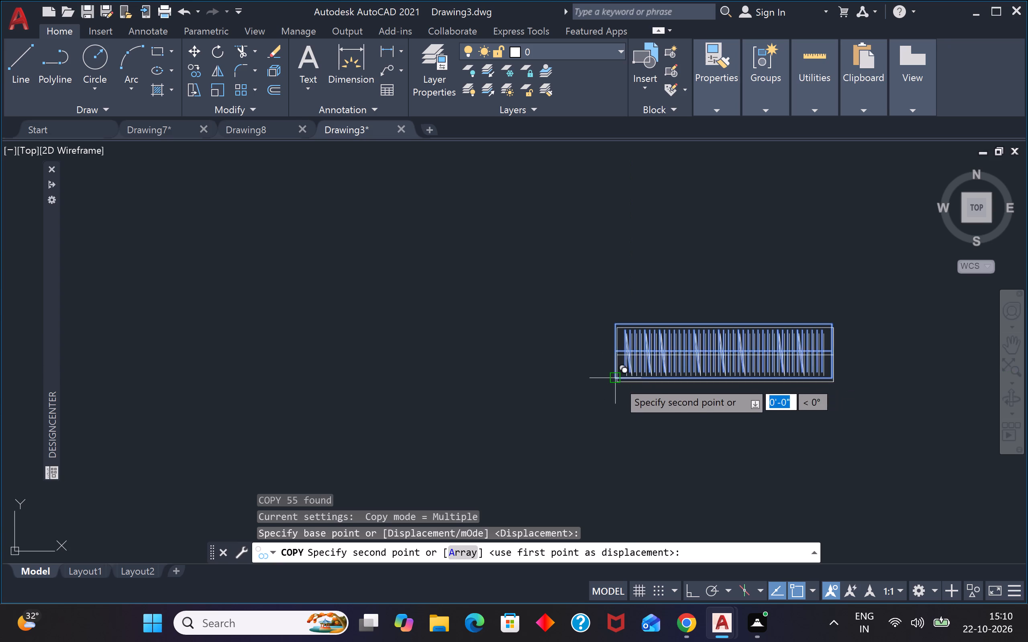
scroll(618, 381, "down", 4)
scroll(876, 396, "up", 4)
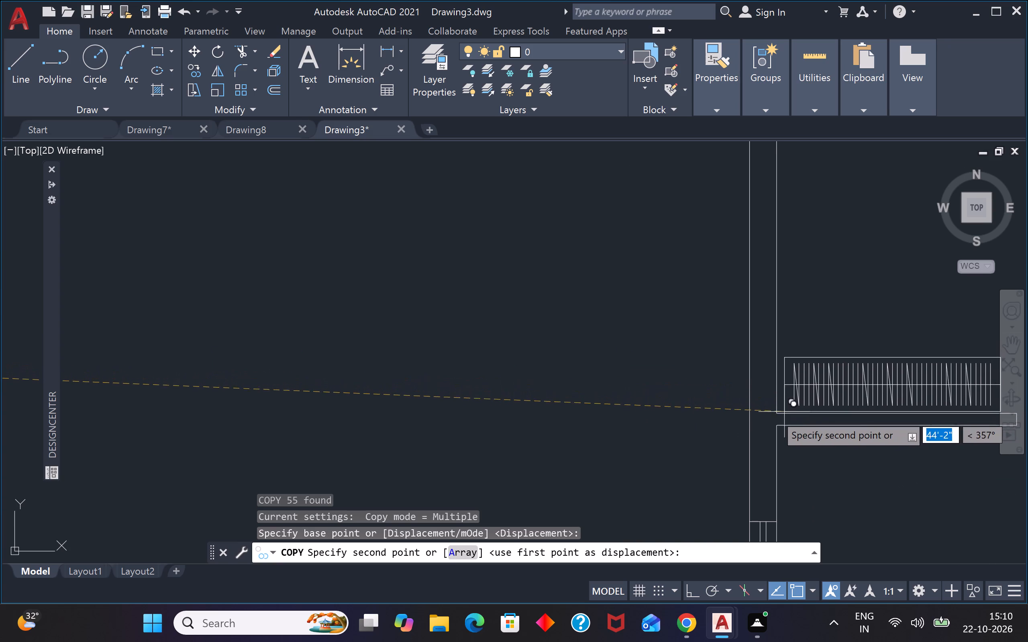
left_click(776, 409)
scroll(779, 407, "down", 4)
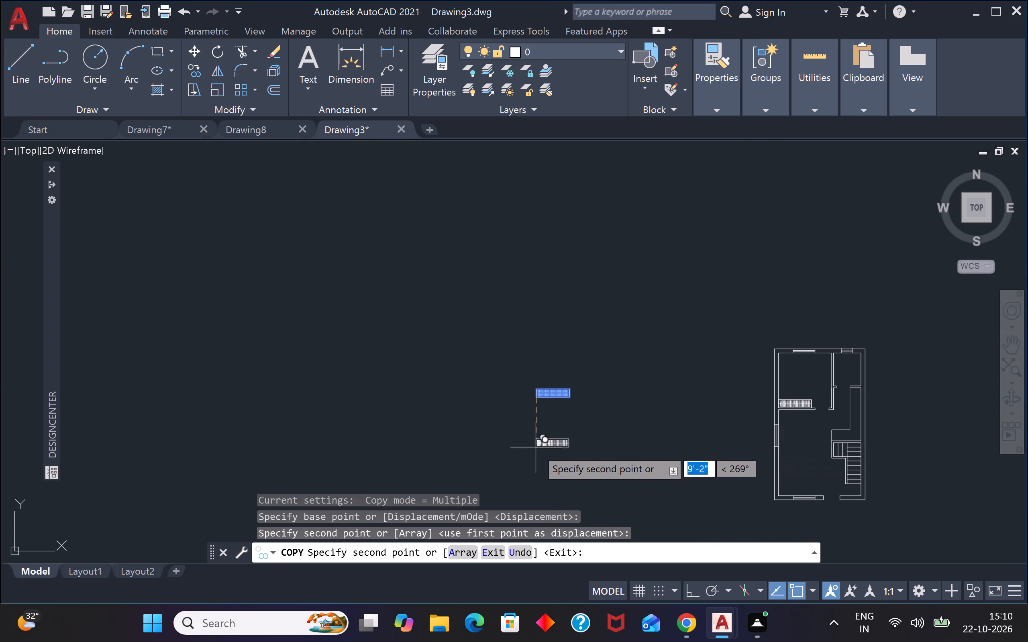
key("Escape")
Rotate the original wardrobe symbol 270° about its upper-right corner with Ortho on.
left_click(596, 354)
left_click(498, 462)
type("ro")
key("Return")
scroll(569, 390, "up", 4)
left_click(569, 389)
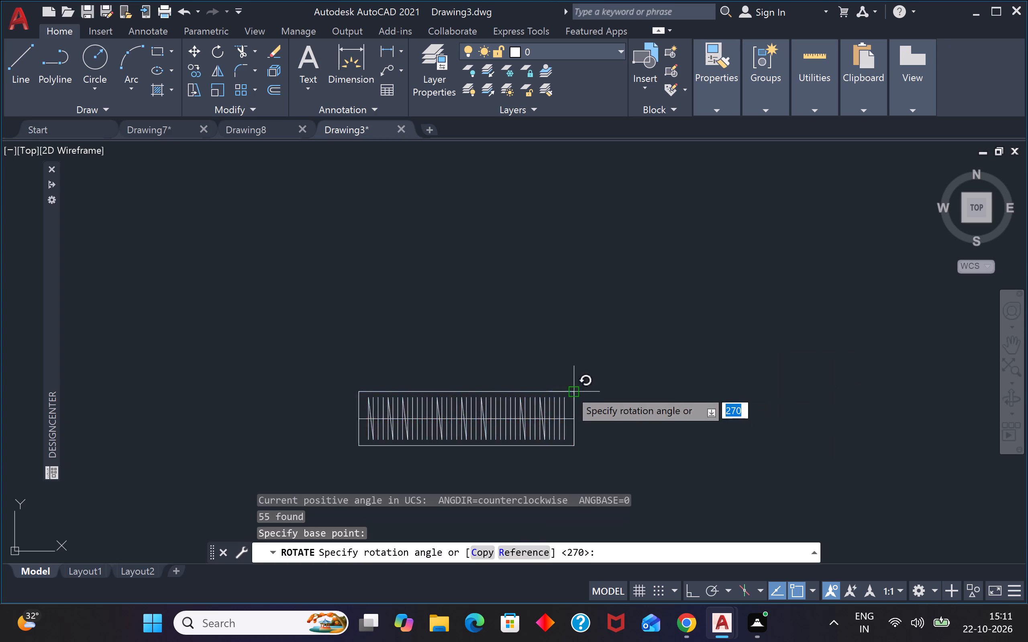
key("F8")
left_click(572, 454)
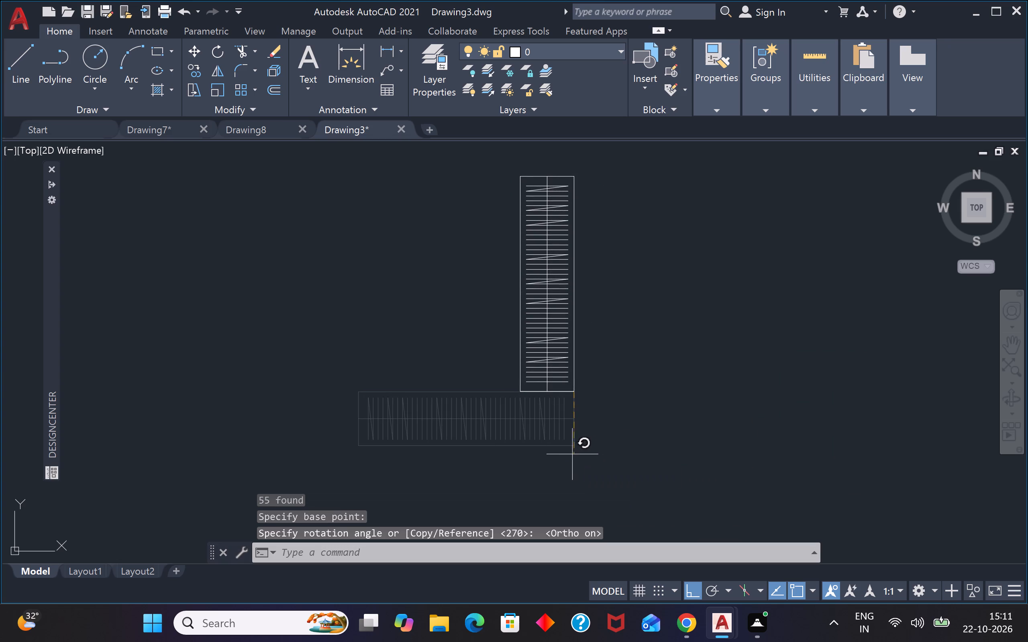
key("Escape")
key("Escape")
Move the vertical wardrobe by its upper-right corner to the upper-right inner corner of the plan's upper-left room, with Ortho off.
left_click_drag(605, 157, 594, 231)
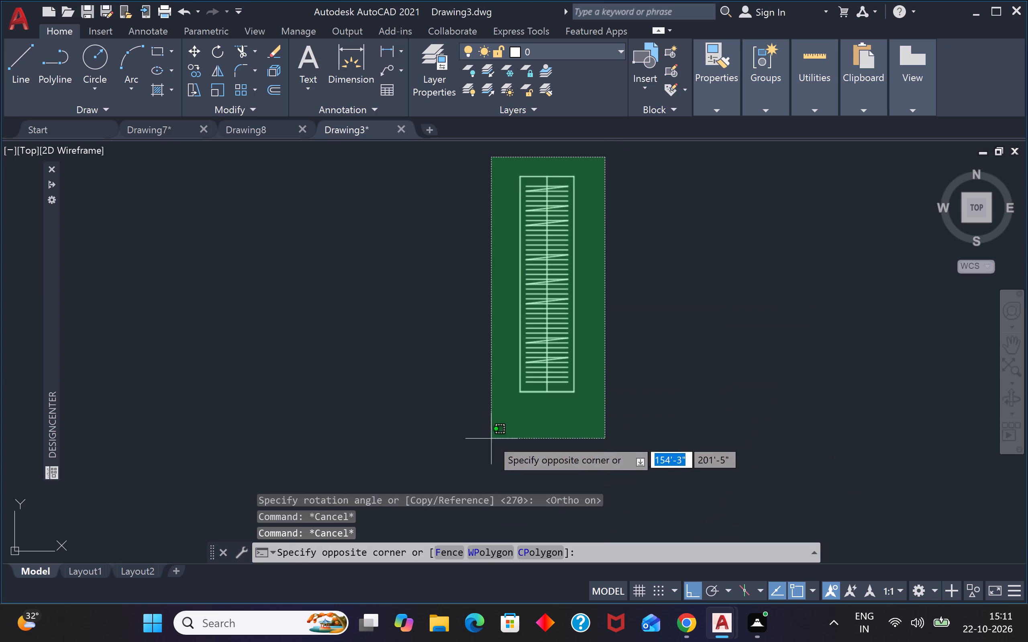
left_click(491, 438)
type("m")
key("space")
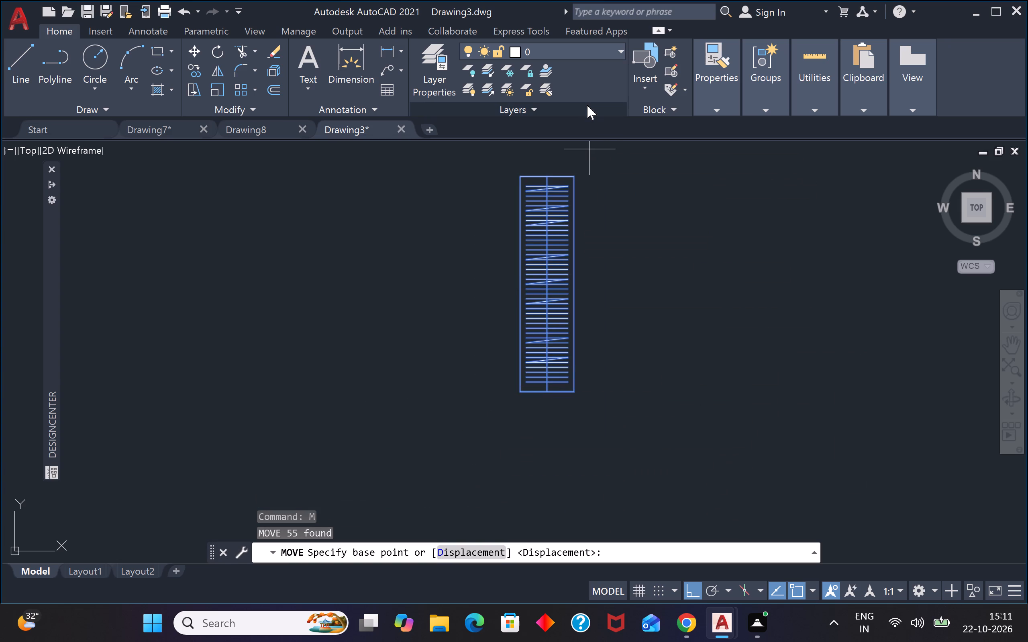
left_click(571, 178)
scroll(580, 180, "down", 4)
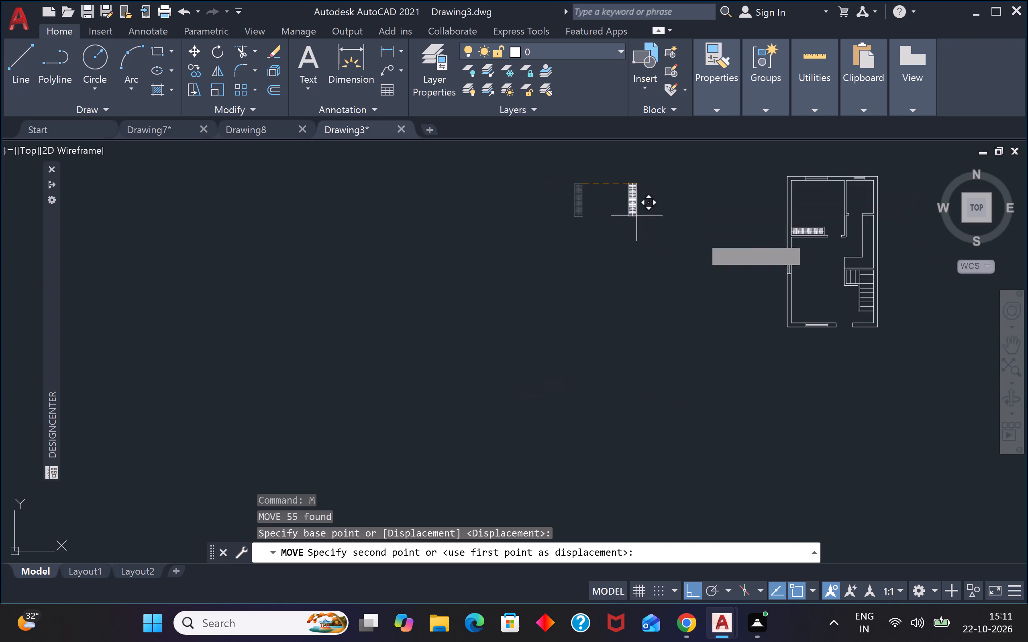
key("F8")
scroll(826, 195, "up", 2)
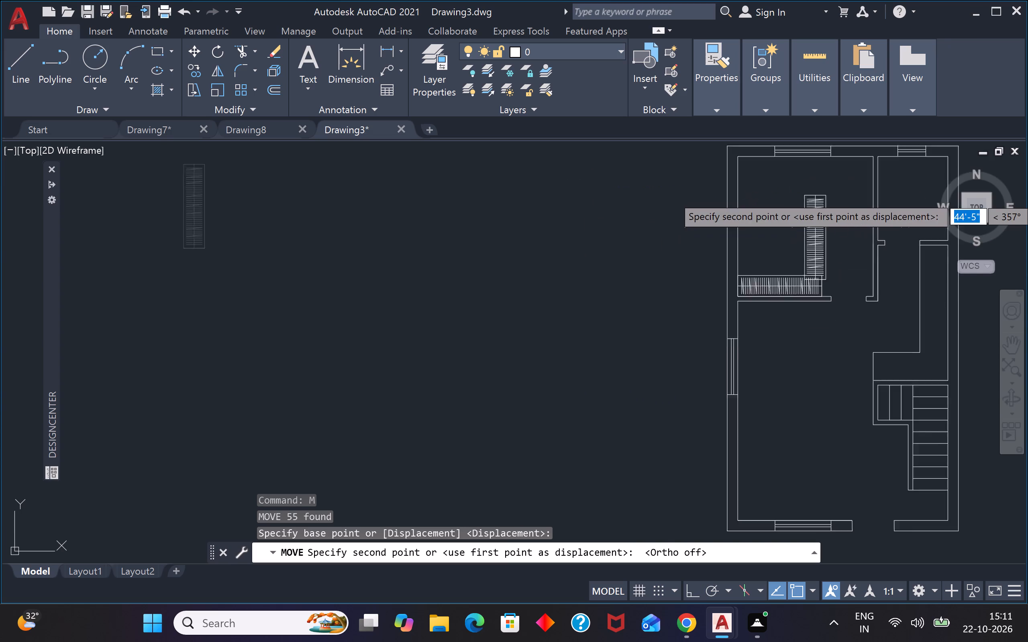
scroll(826, 195, "up", 1)
scroll(832, 193, "down", 3)
scroll(846, 155, "up", 3)
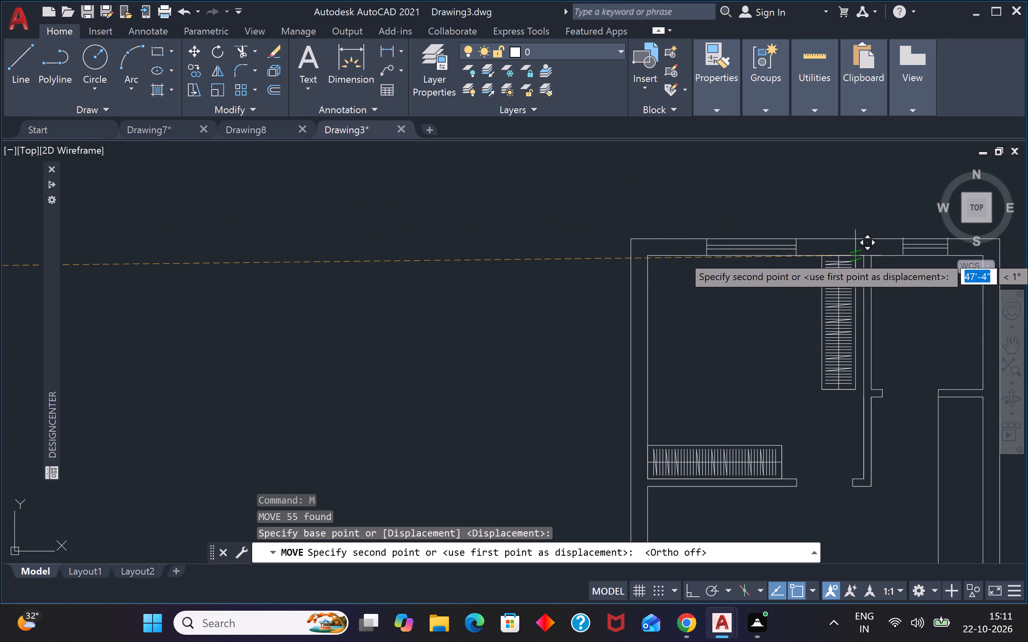
scroll(854, 255, "up", 3)
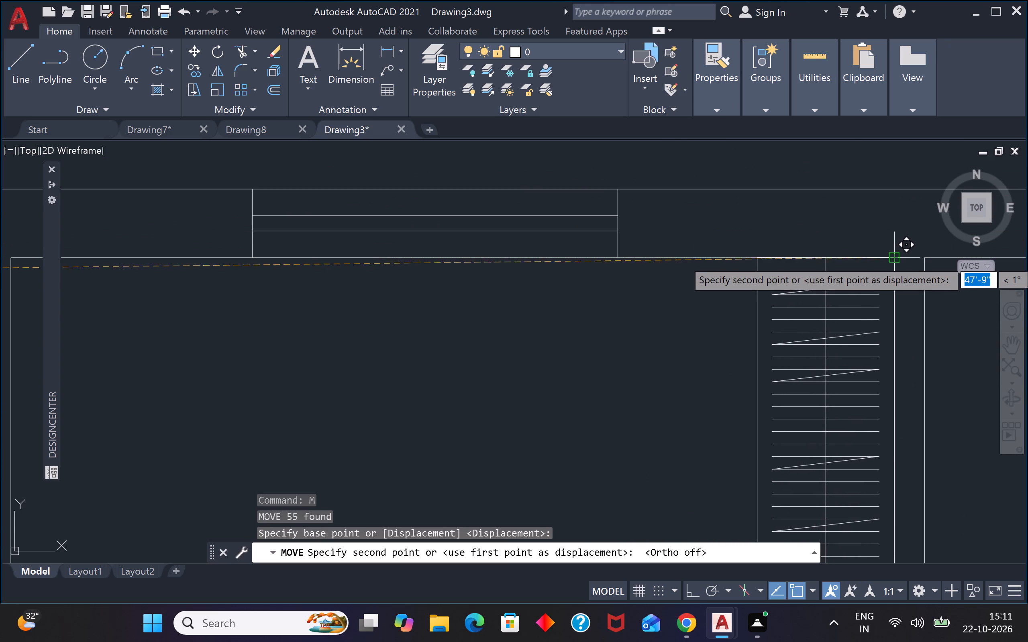
left_click(899, 258)
scroll(873, 244, "down", 2)
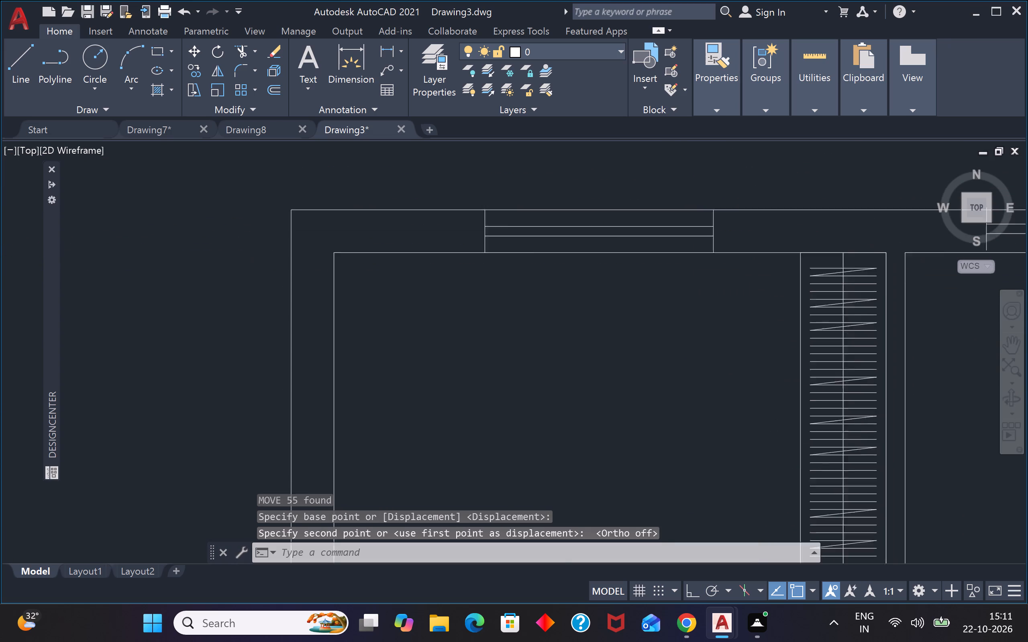
scroll(871, 258, "down", 1)
scroll(830, 297, "up", 2)
scroll(830, 297, "down", 3)
scroll(614, 325, "down", 3)
scroll(683, 408, "up", 3)
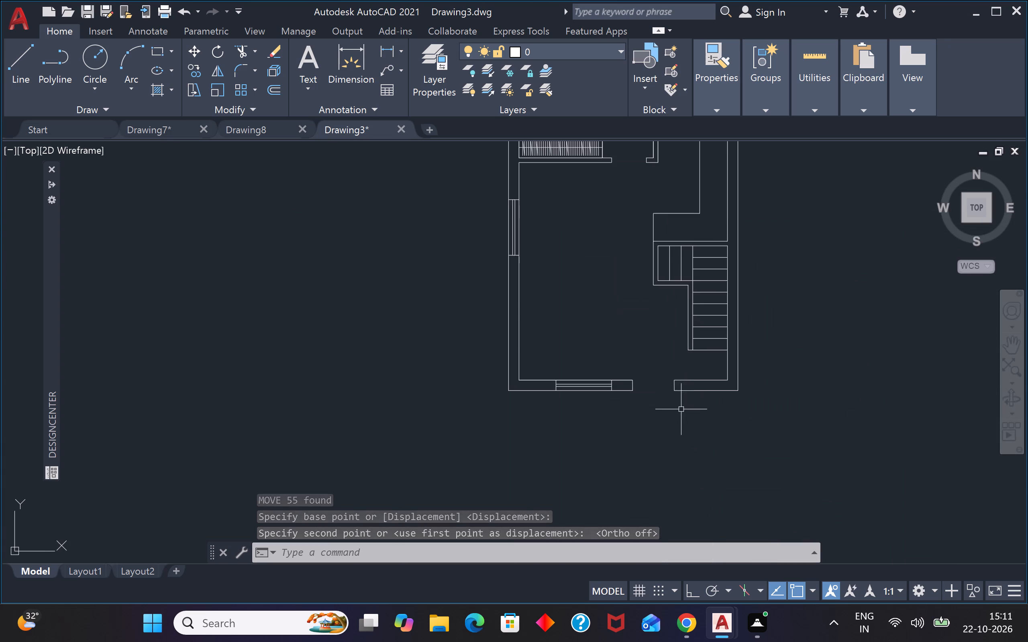
key("Escape")
key("Escape")
Insert the Toilet - top block from House Designer outside the plan, beside its upper-right corner.
scroll(473, 333, "down", 2)
scroll(232, 295, "up", 1)
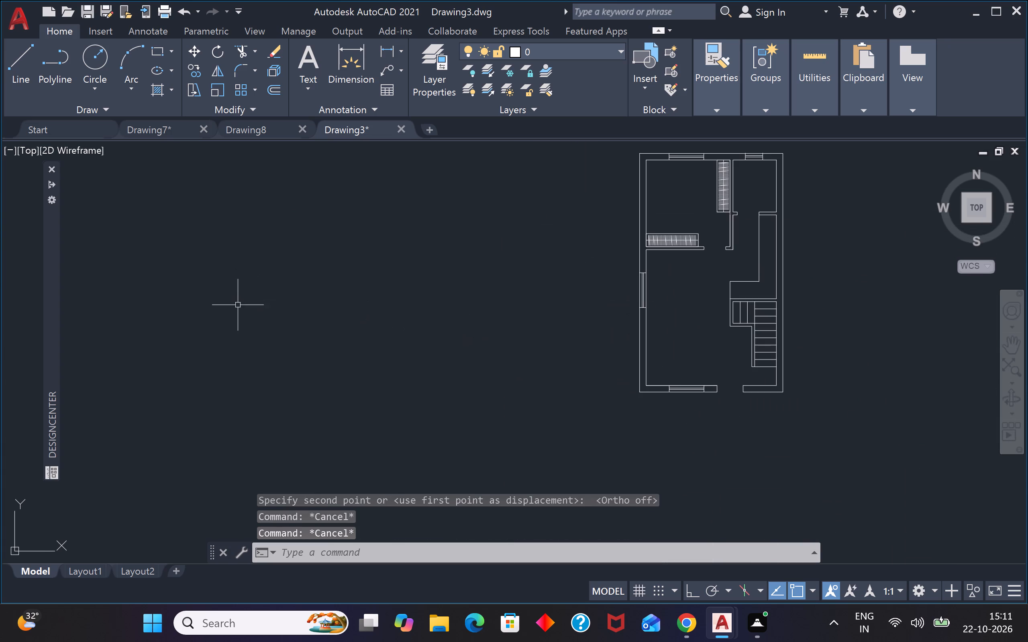
left_click(48, 325)
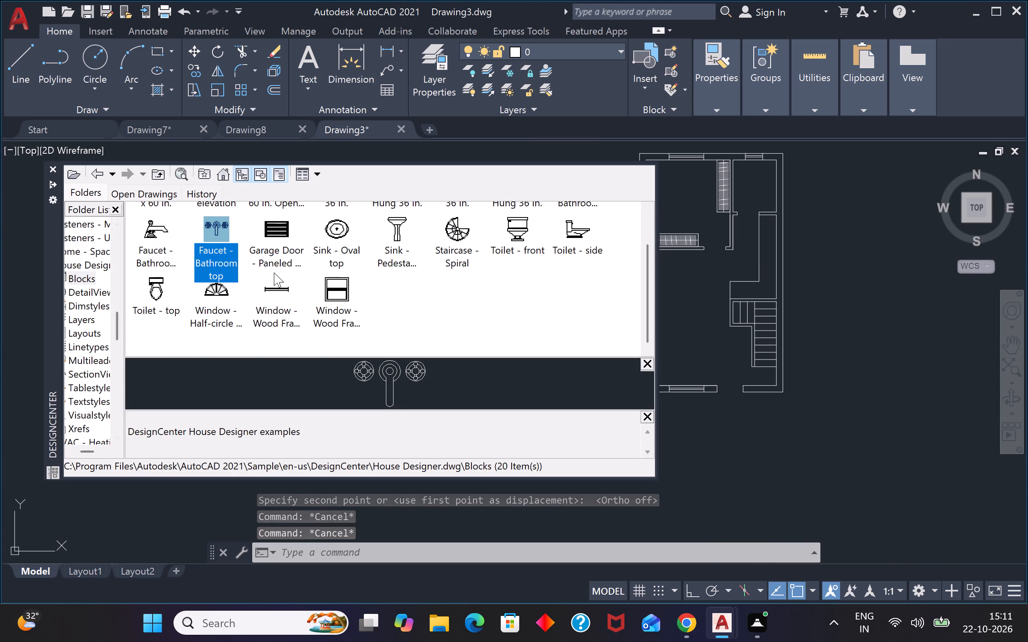
scroll(274, 272, "up", 4)
scroll(277, 271, "down", 2)
left_click_drag(156, 294, 385, 354)
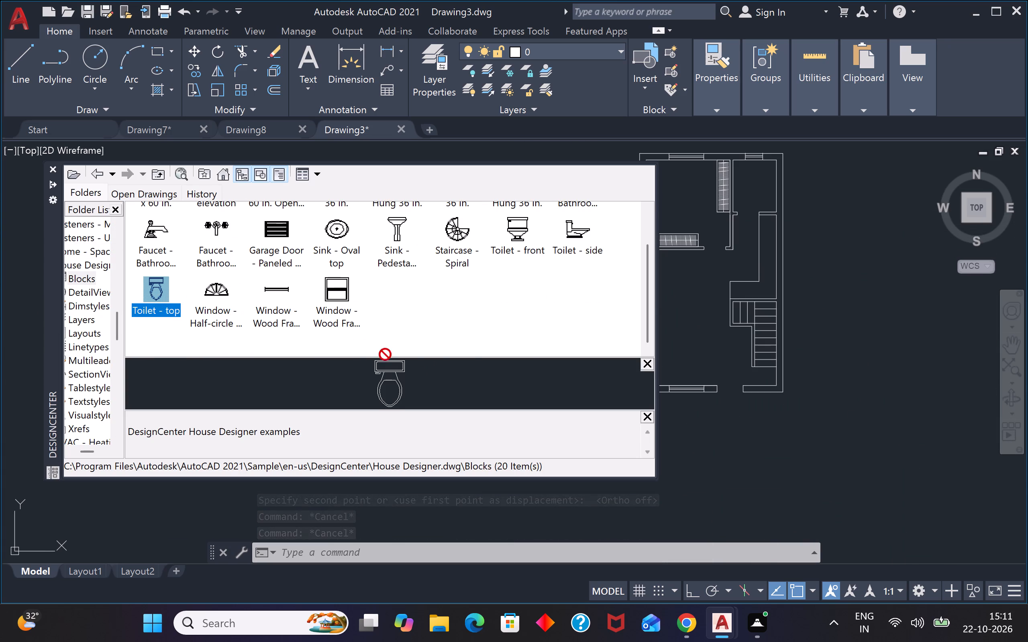
left_click_drag(385, 354, 750, 168)
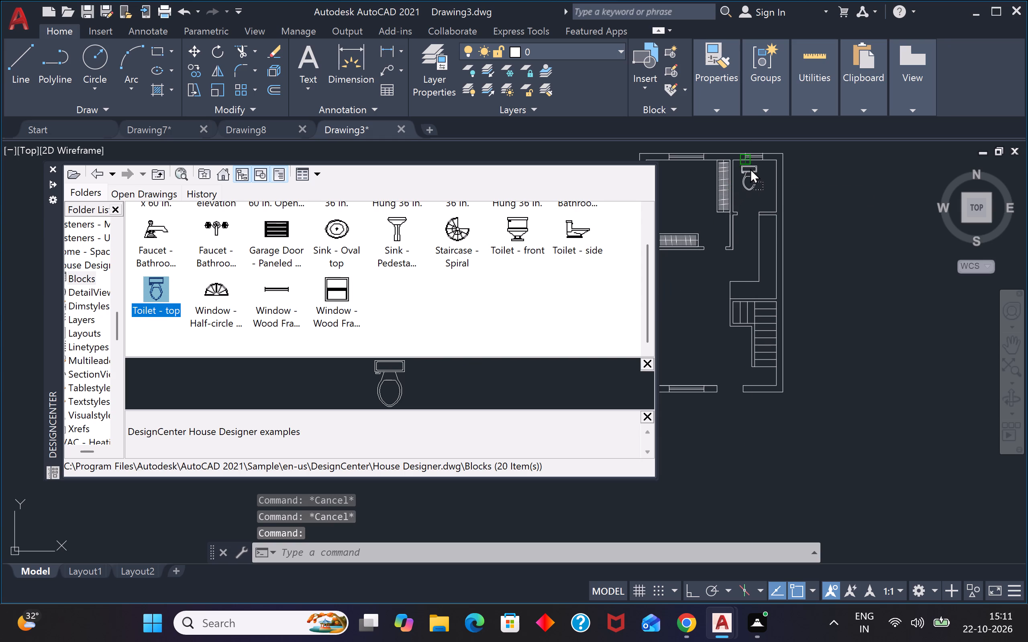
left_click_drag(750, 168, 817, 181)
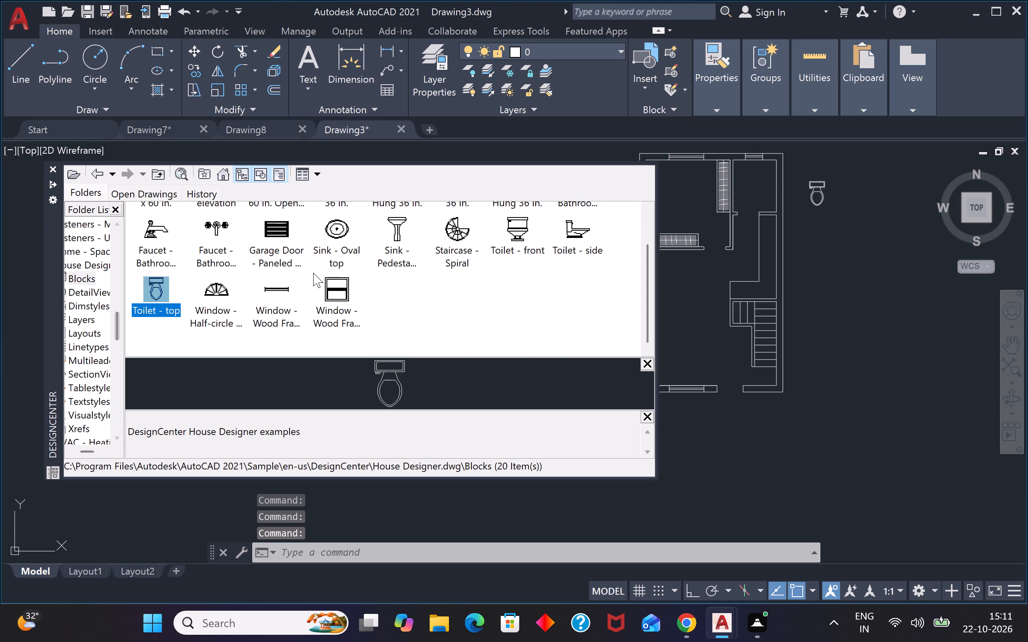
Insert the Sink - Oval top and Faucet - Bathroom top blocks beside the toilet, outside the plan.
scroll(322, 280, "down", 2)
left_click_drag(346, 234, 763, 202)
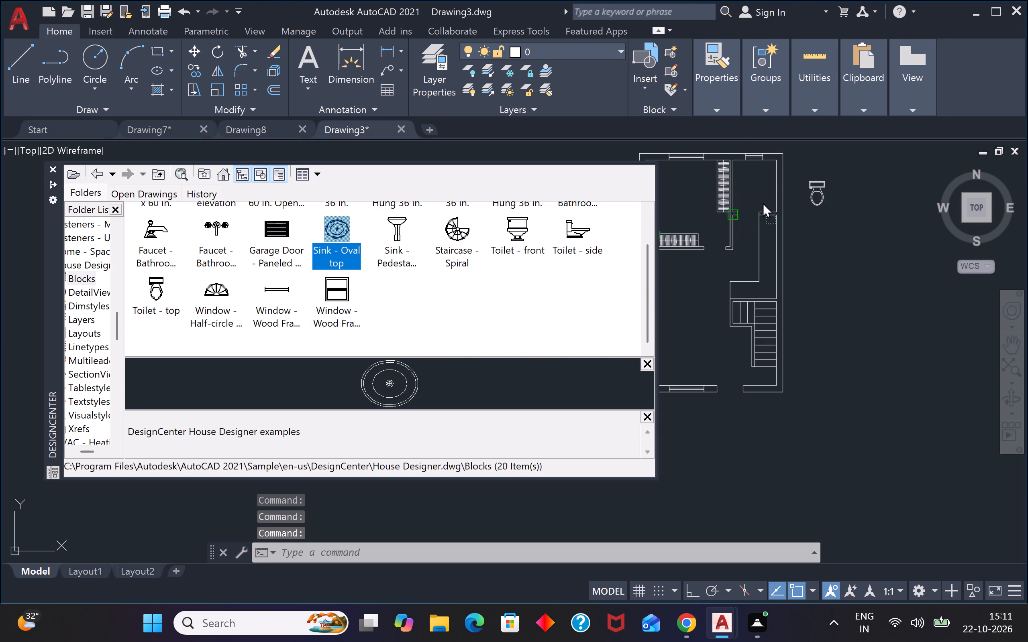
left_click_drag(763, 202, 858, 195)
left_click_drag(212, 232, 221, 234)
left_click_drag(221, 234, 879, 184)
Open the blocks of Home - Space Planner.dwg and insert the Bed - Queen block below the bathroom fixtures.
left_click(155, 170)
left_click(156, 170)
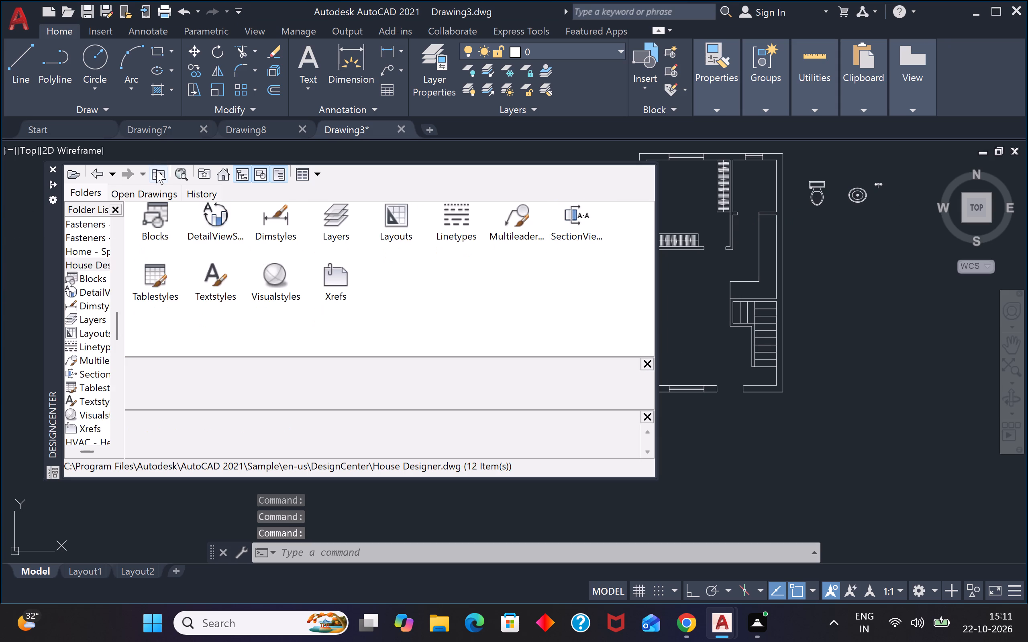
double_click(579, 219)
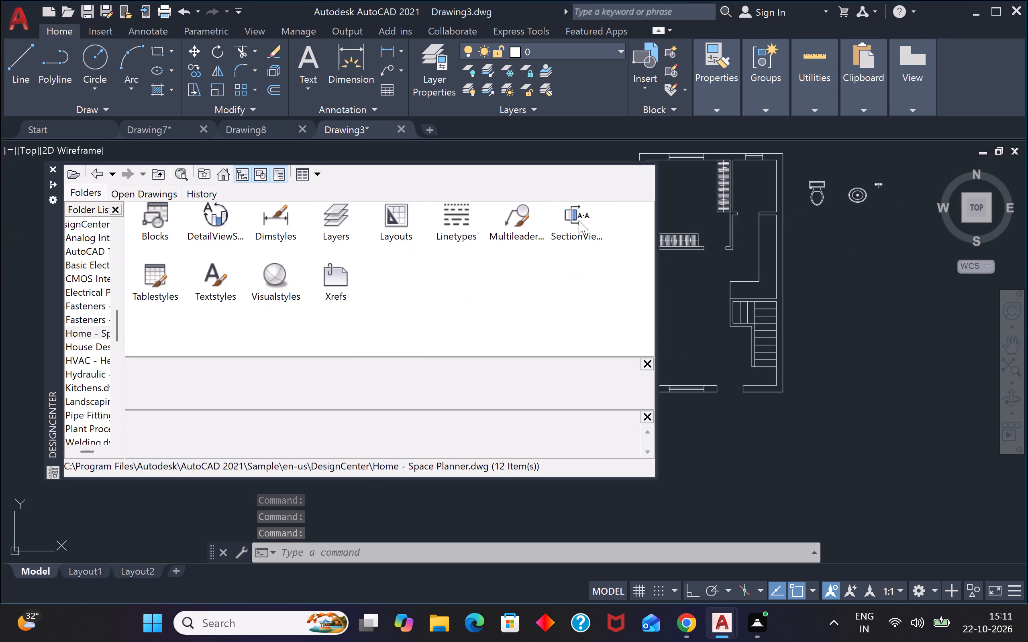
double_click(160, 213)
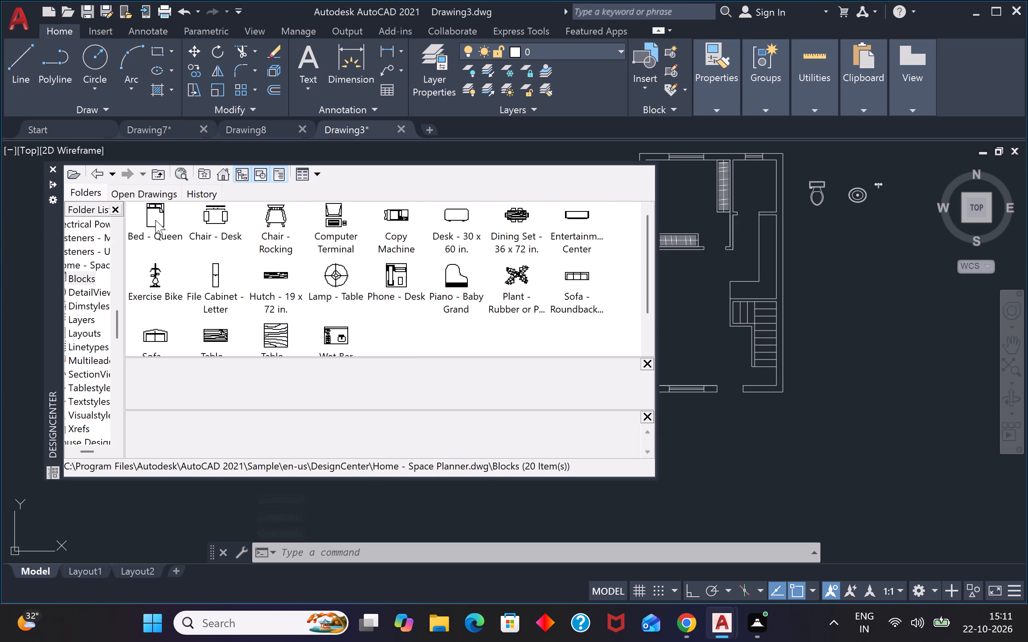
left_click_drag(154, 218, 842, 245)
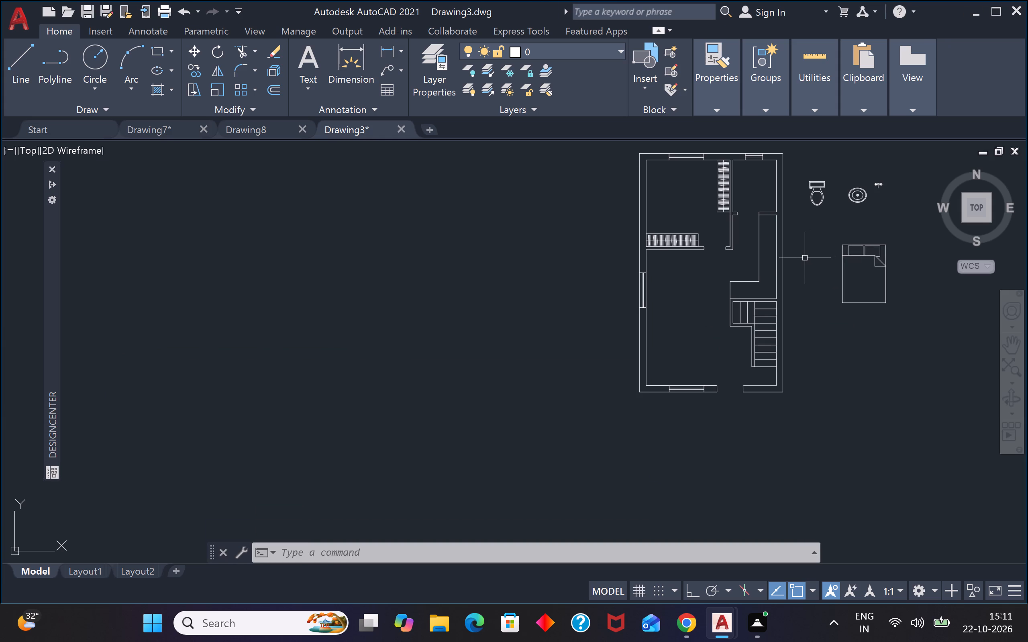
Adjust the screen brightness in the system's quick settings.
left_click(50, 254)
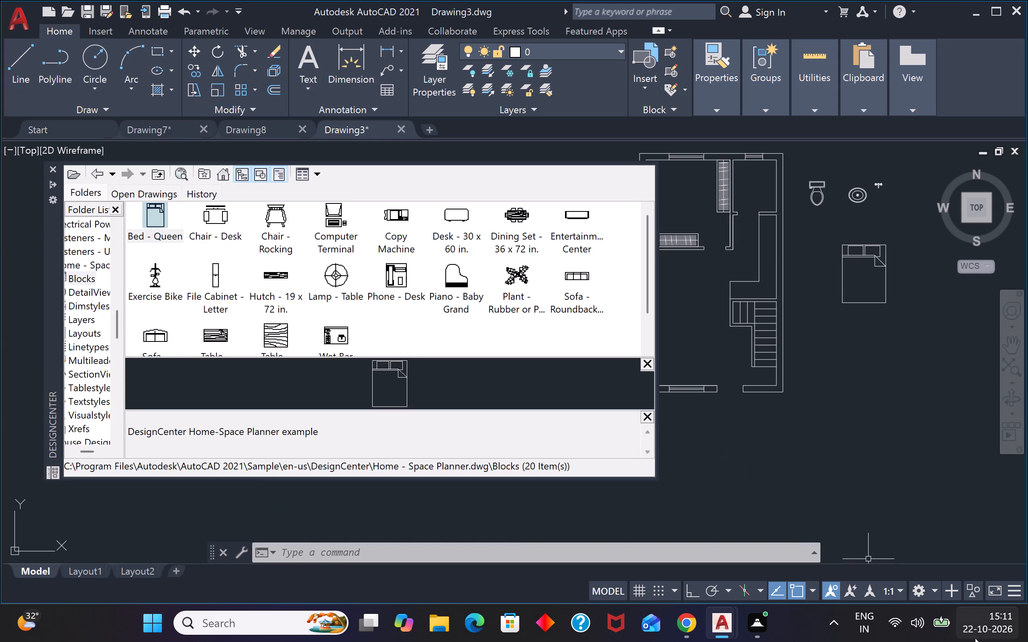
left_click(927, 634)
left_click(830, 484)
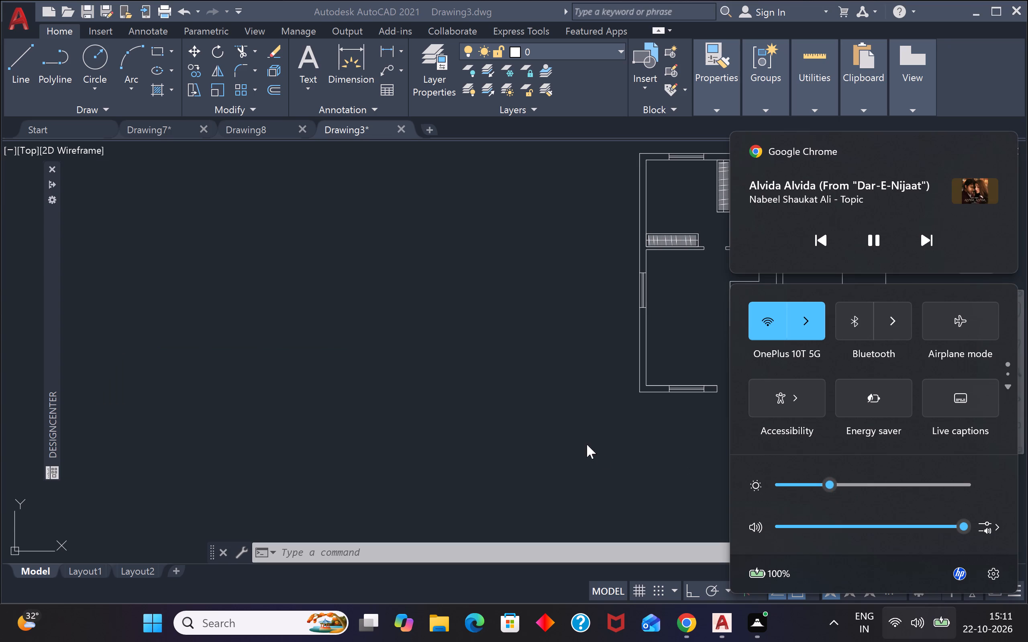
left_click(586, 442)
Insert the Dining Set - 36 x 72 in. block below the queen bed, outside the plan.
left_click(53, 354)
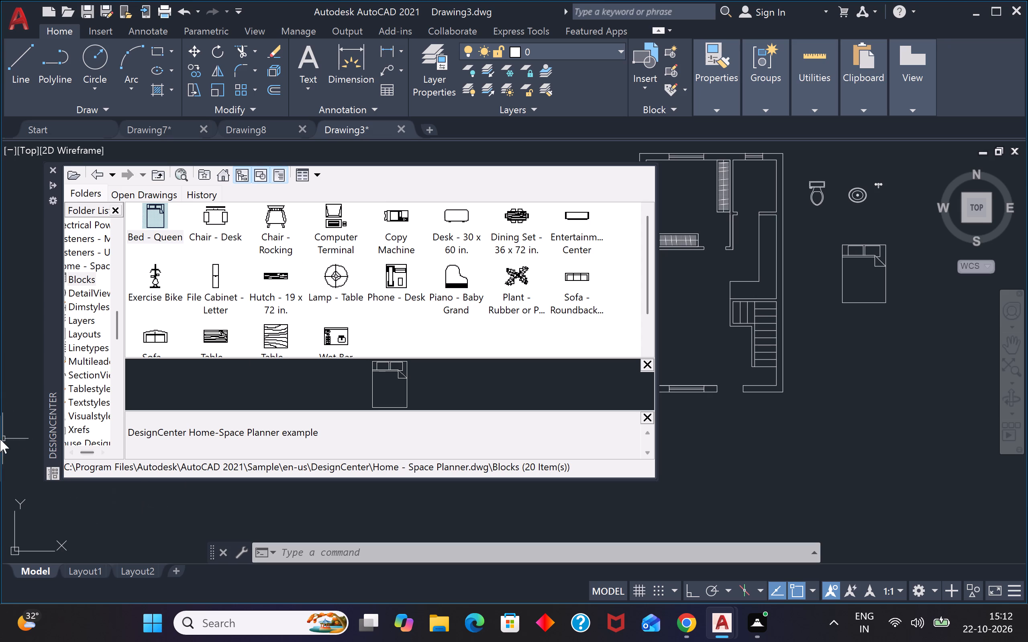
scroll(295, 331, "down", 2)
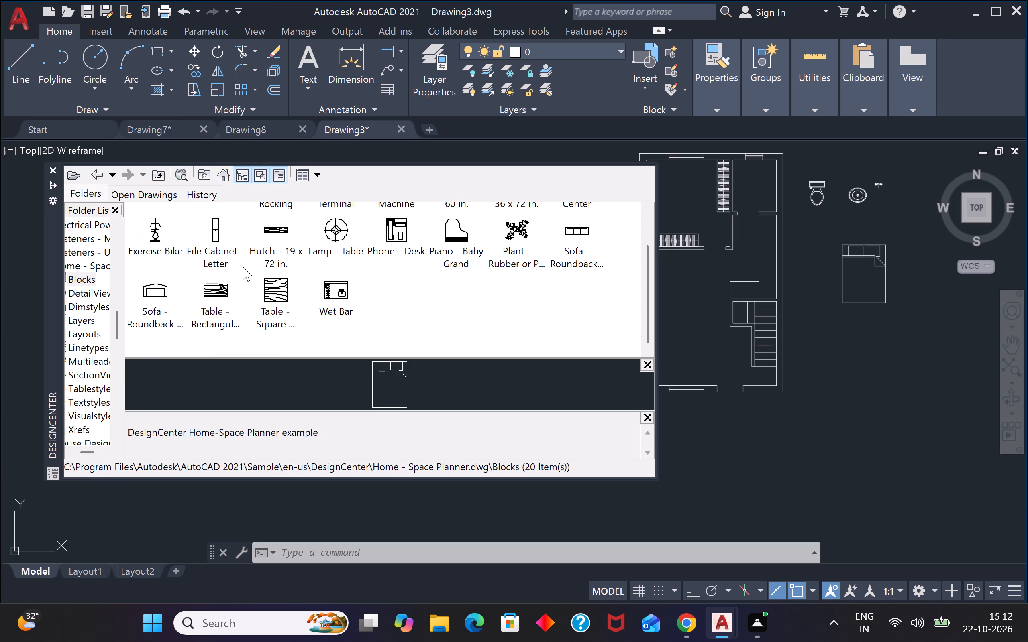
scroll(332, 275, "up", 2)
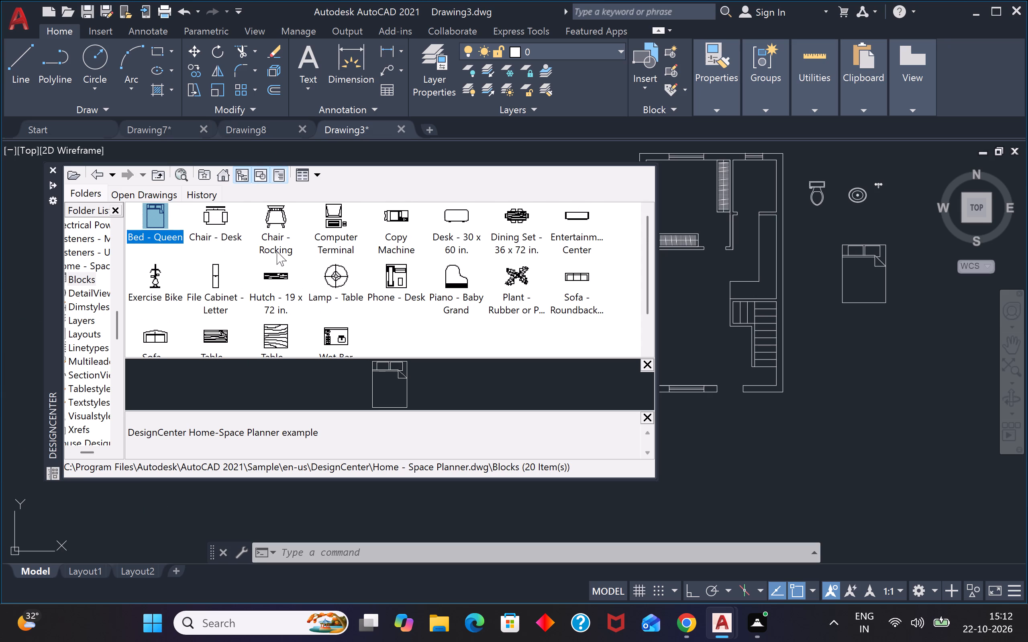
scroll(281, 257, "down", 2)
scroll(510, 239, "up", 2)
left_click_drag(517, 213, 895, 347)
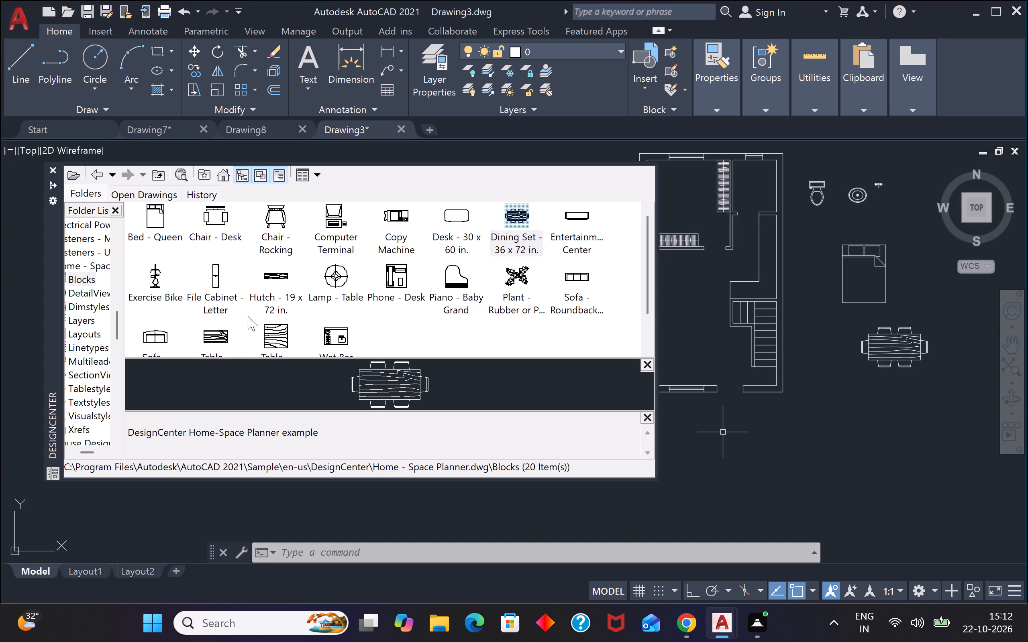
Insert the square table block below the dining set and close DesignCenter.
left_click_drag(266, 330, 890, 394)
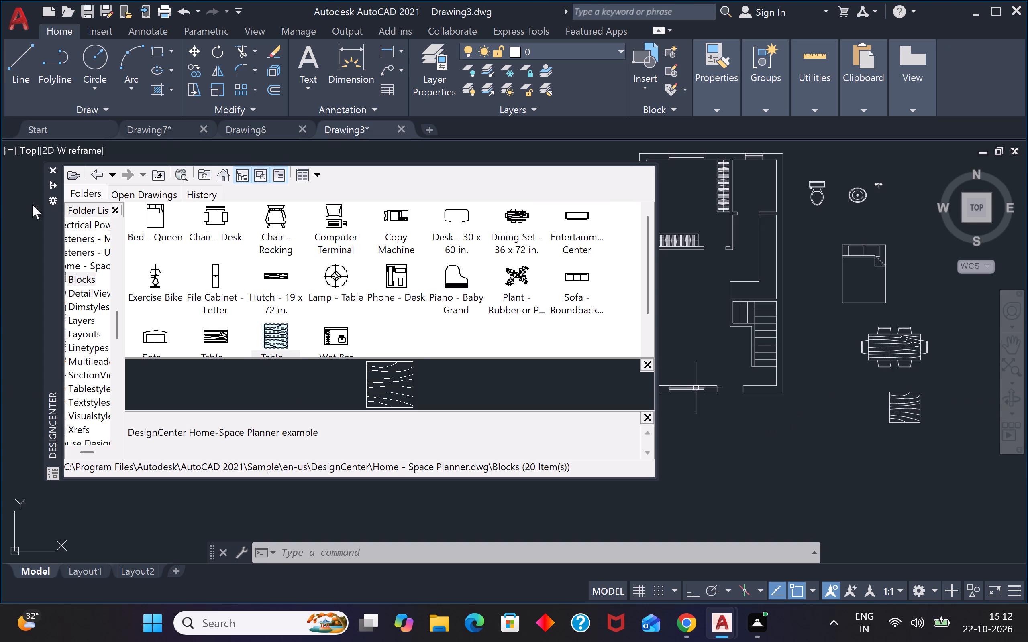
left_click(49, 168)
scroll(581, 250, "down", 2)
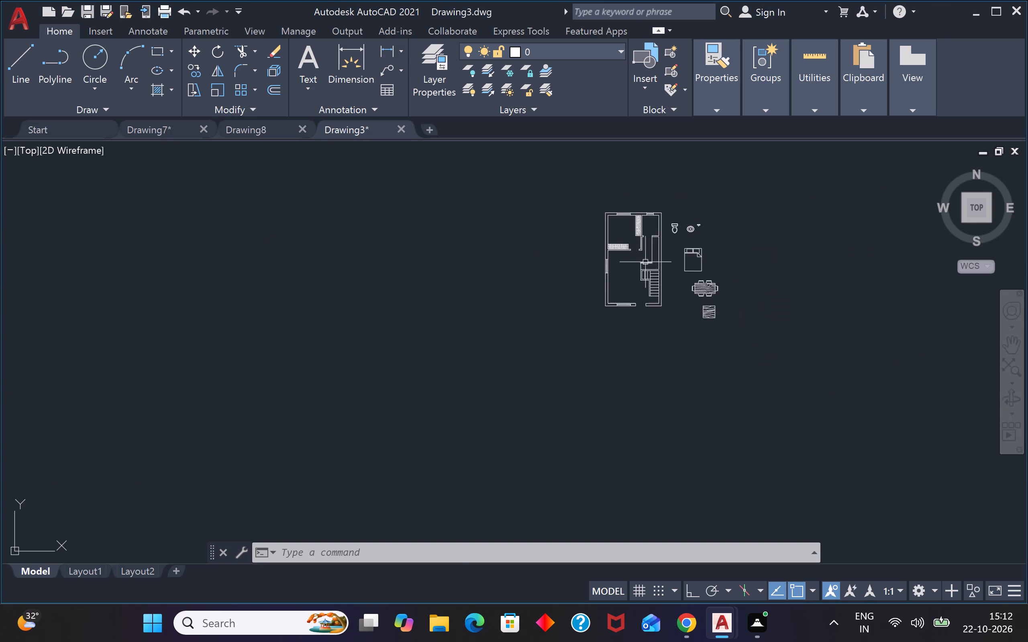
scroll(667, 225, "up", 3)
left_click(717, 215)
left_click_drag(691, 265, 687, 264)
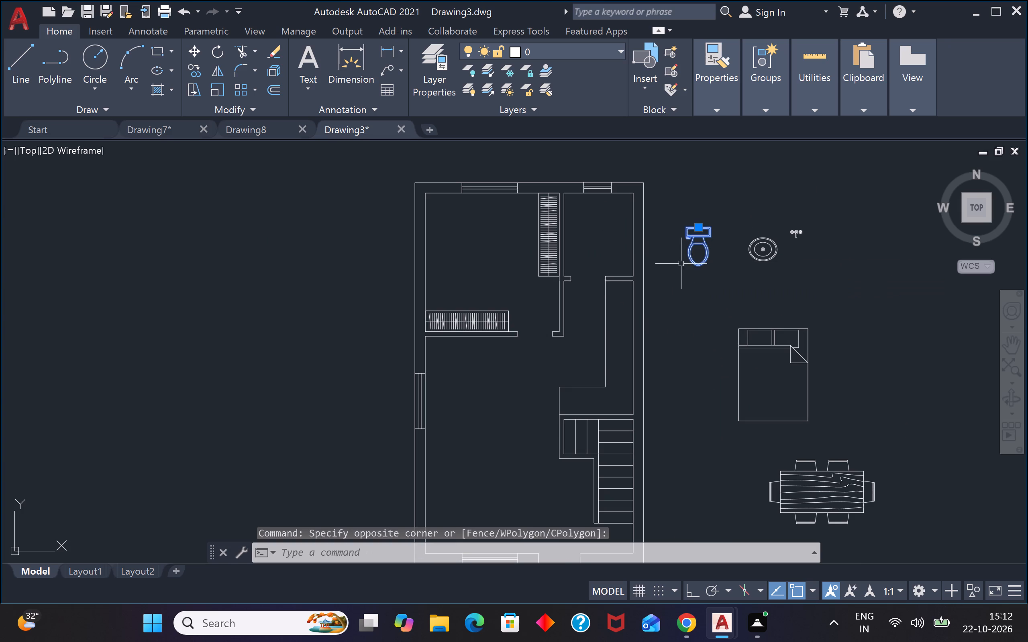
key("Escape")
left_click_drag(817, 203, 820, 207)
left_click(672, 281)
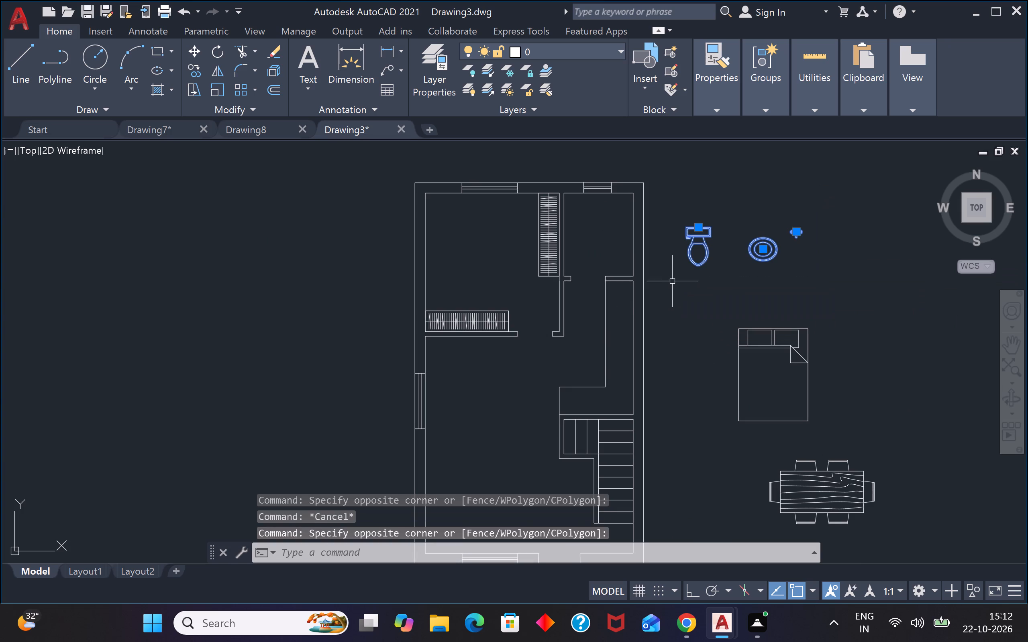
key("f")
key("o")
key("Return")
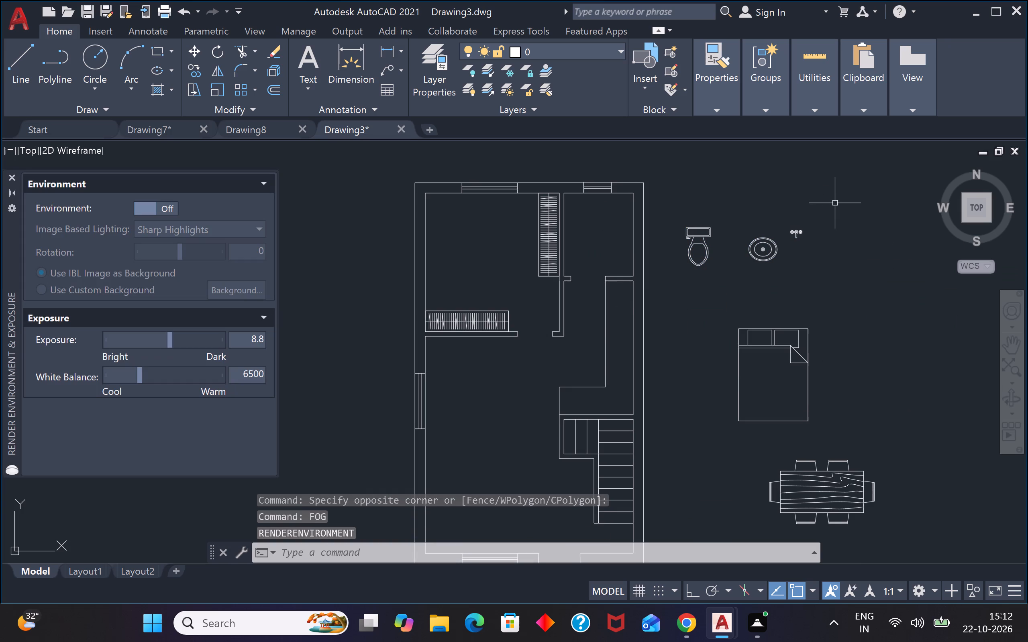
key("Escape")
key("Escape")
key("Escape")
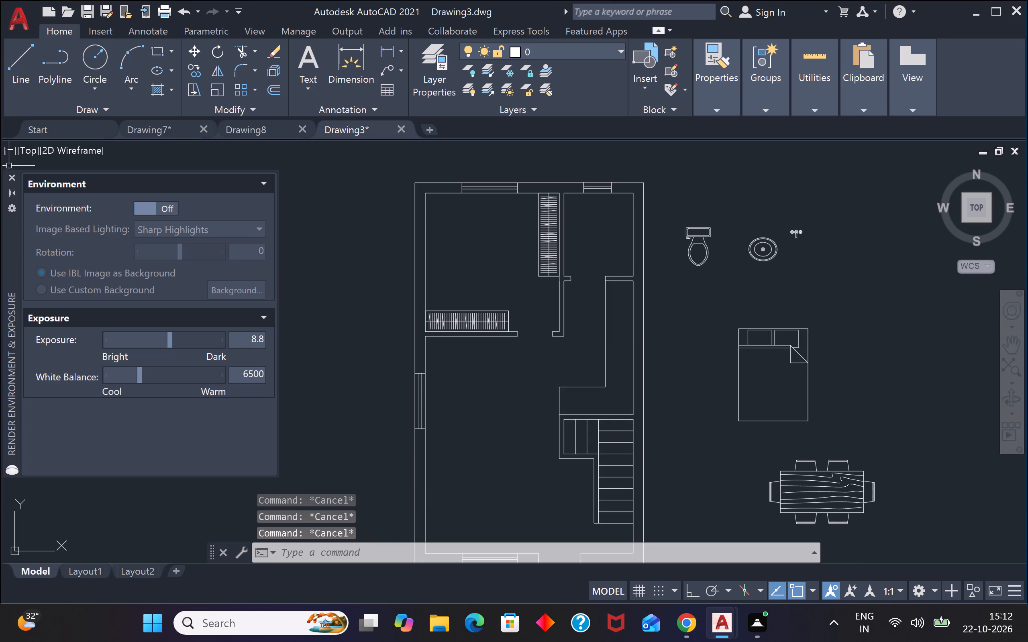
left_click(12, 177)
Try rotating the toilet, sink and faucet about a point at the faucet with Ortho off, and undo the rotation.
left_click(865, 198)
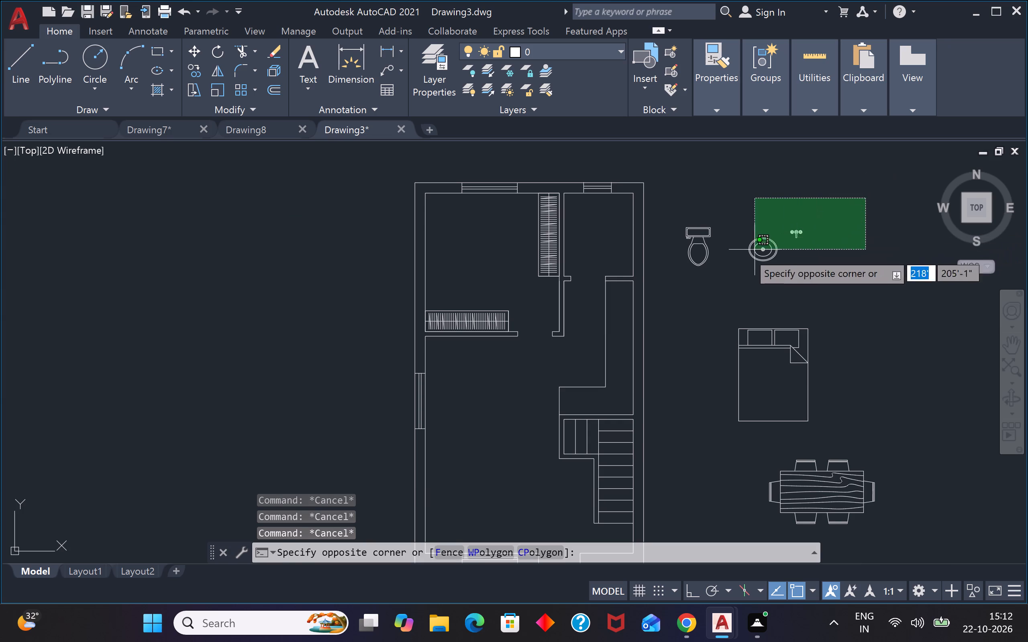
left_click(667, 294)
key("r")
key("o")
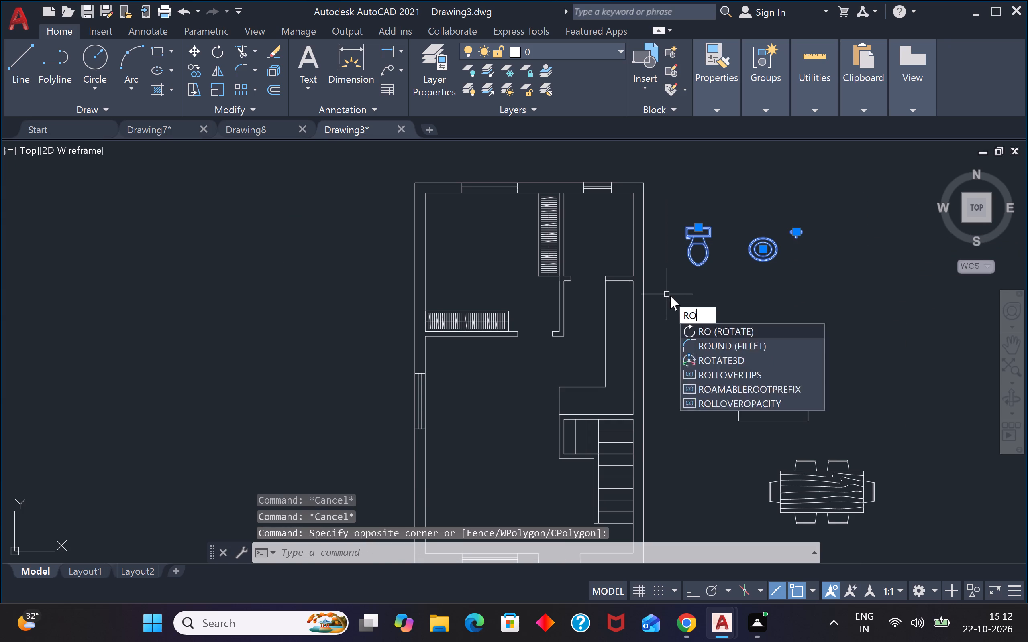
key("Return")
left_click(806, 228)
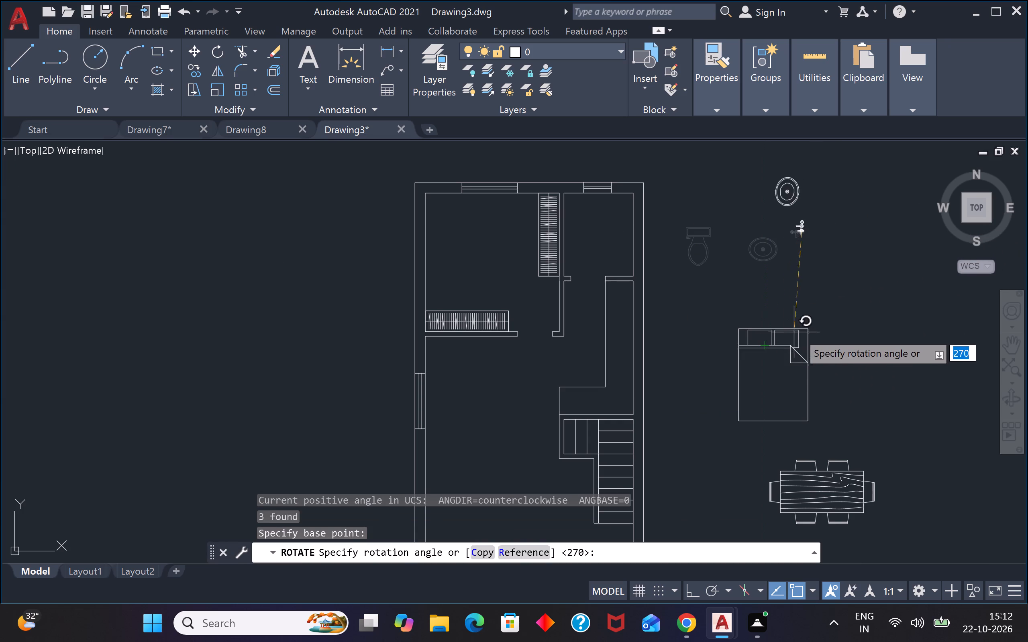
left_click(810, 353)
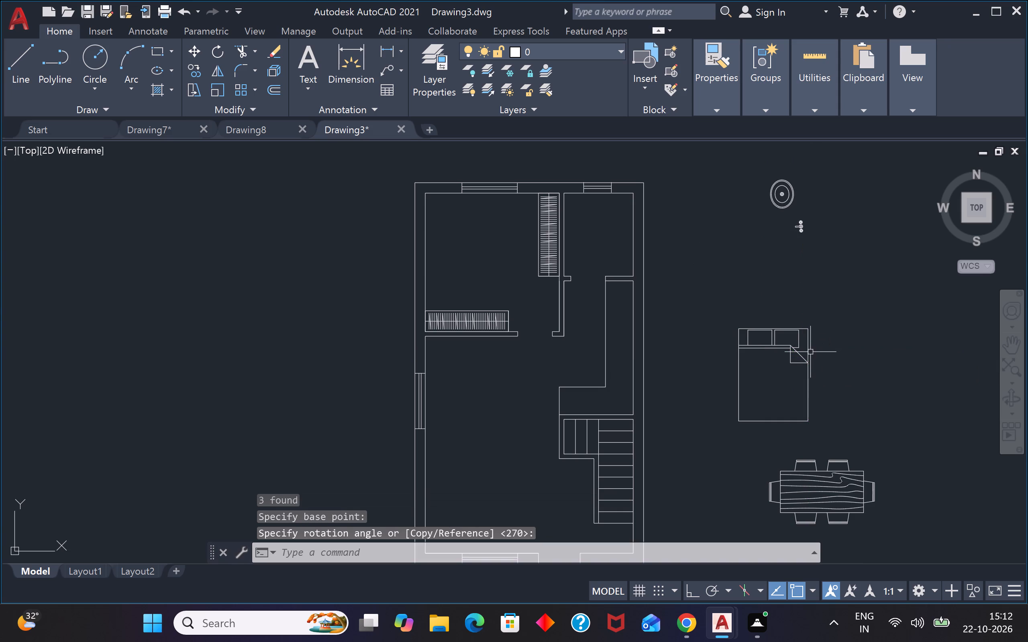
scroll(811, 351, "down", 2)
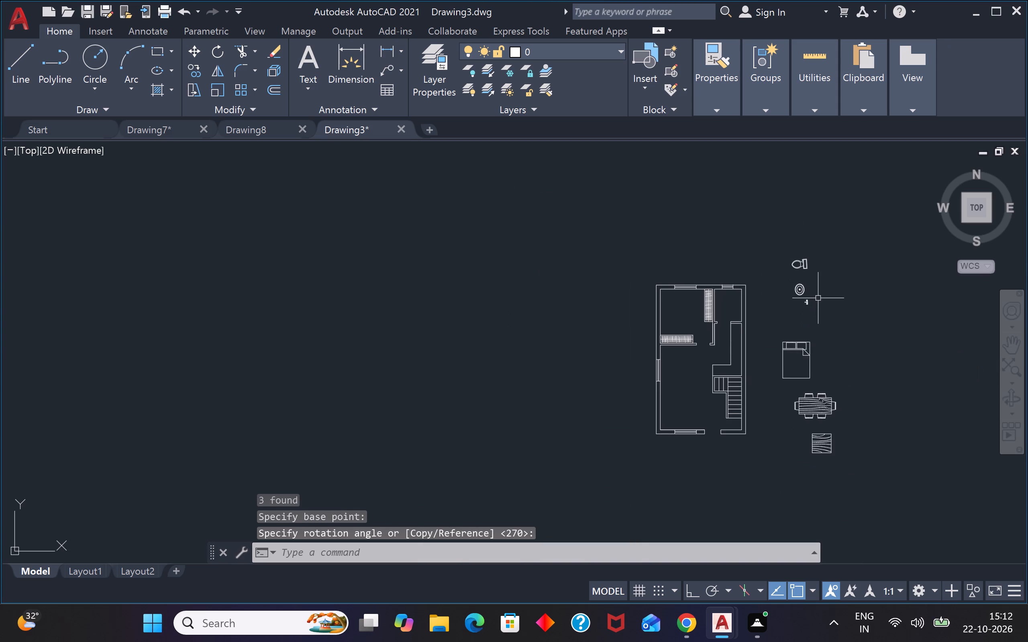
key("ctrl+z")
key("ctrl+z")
Rotate the toilet, sink and faucet blocks together 270° about a point at the faucet with Ortho on.
scroll(820, 272, "up", 1)
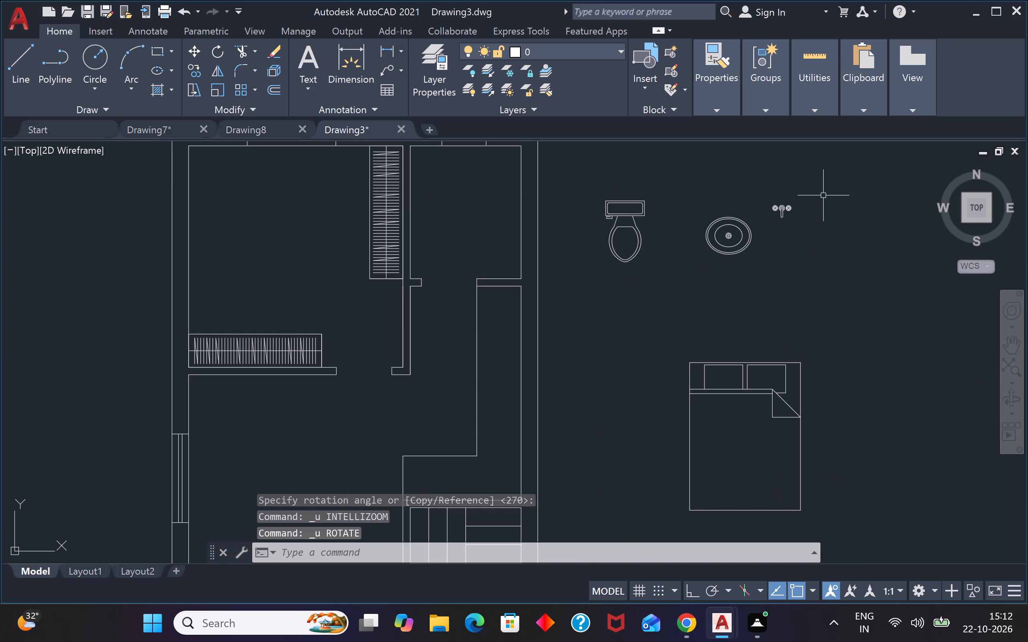
left_click(822, 181)
left_click(575, 309)
key("r")
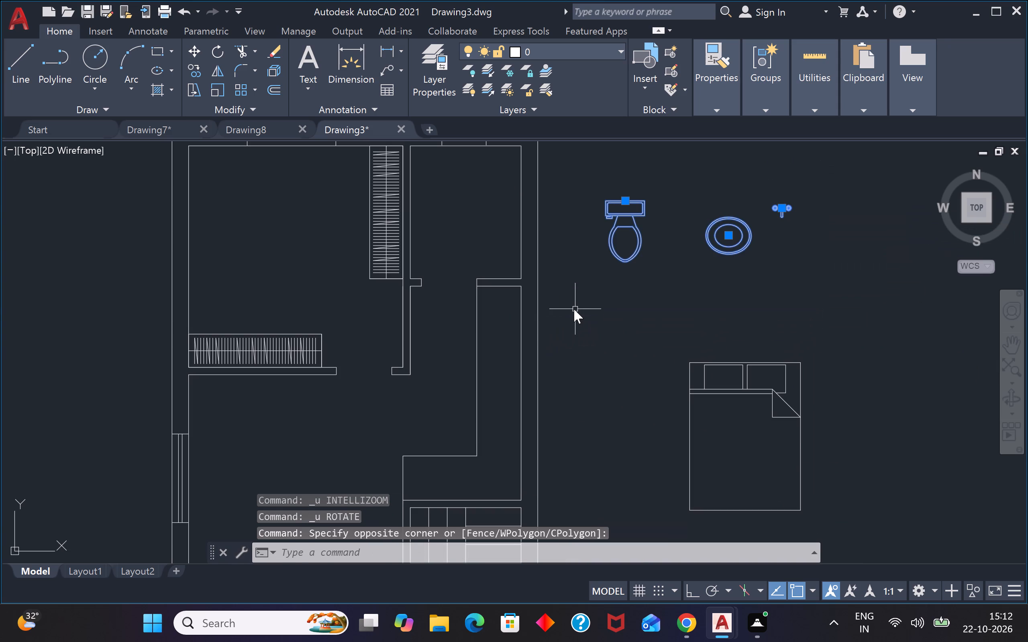
key("o")
key("Return")
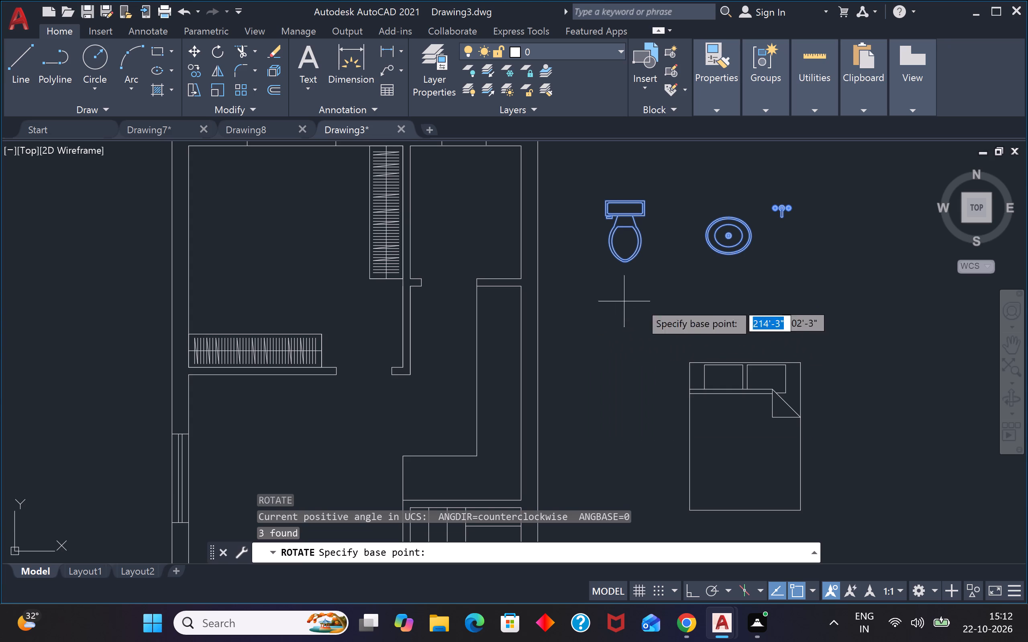
left_click(796, 208)
scroll(799, 329, "down", 2)
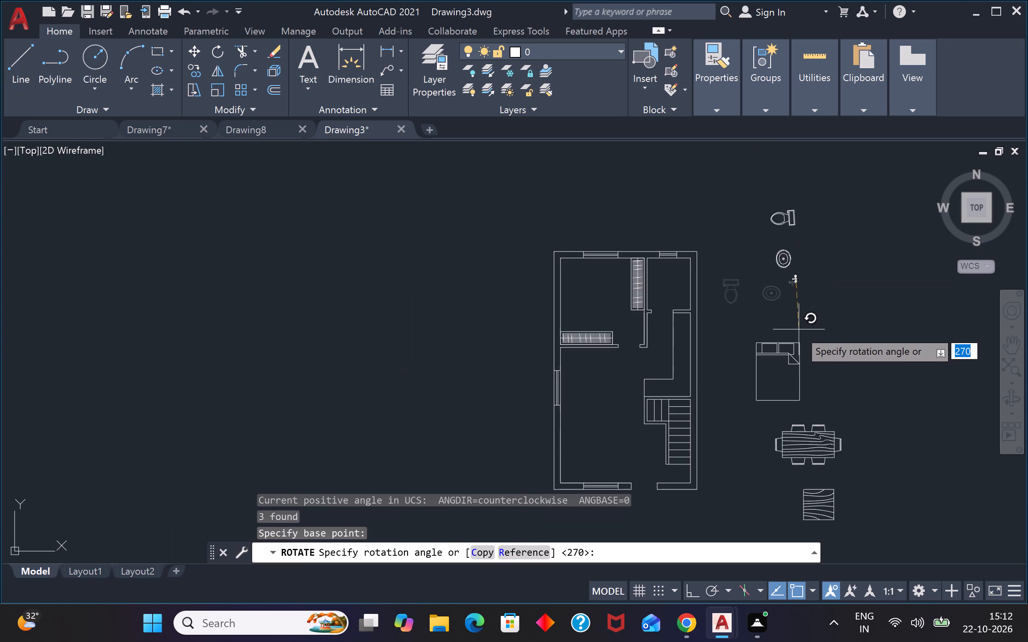
key("F8")
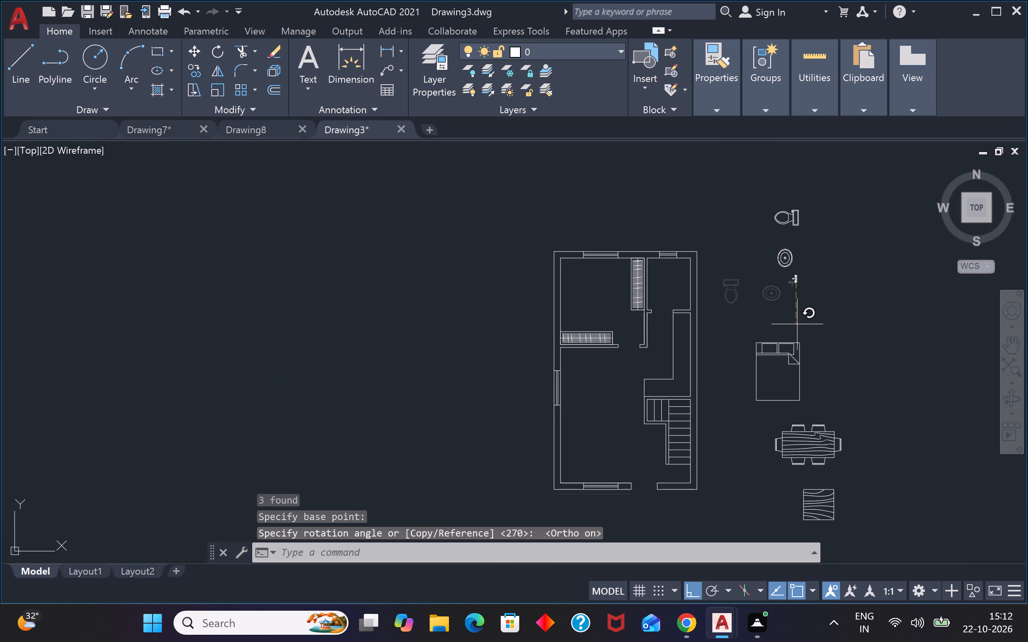
left_click(797, 324)
Move the toilet block into the bathroom, with its tank against the east wall just below the upper corner, with Ortho off.
scroll(797, 224, "up", 2)
left_click(810, 169)
left_click(736, 241)
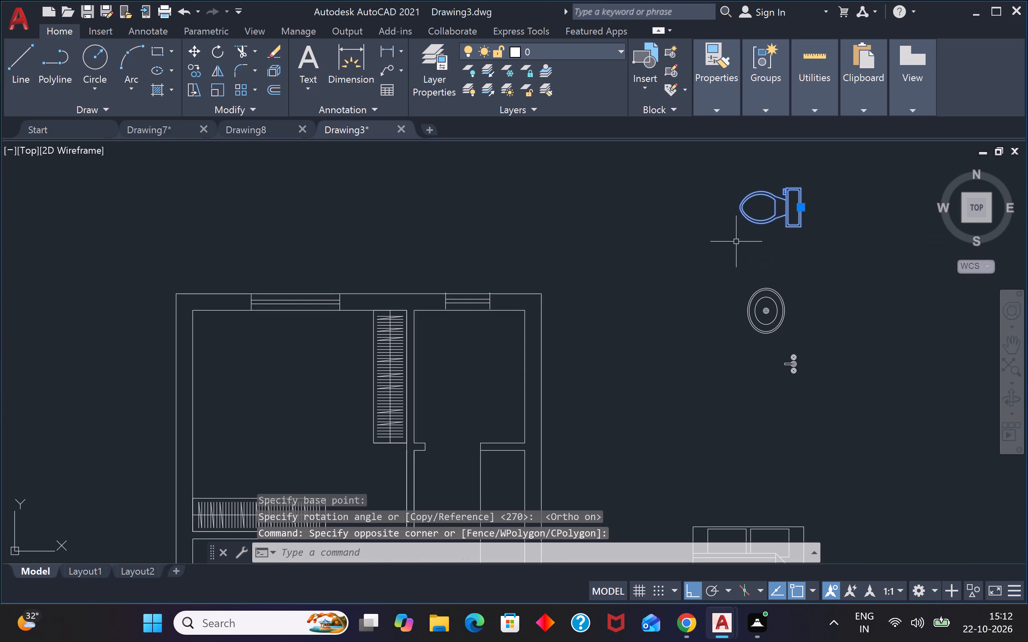
key("m")
key("space")
left_click(798, 206)
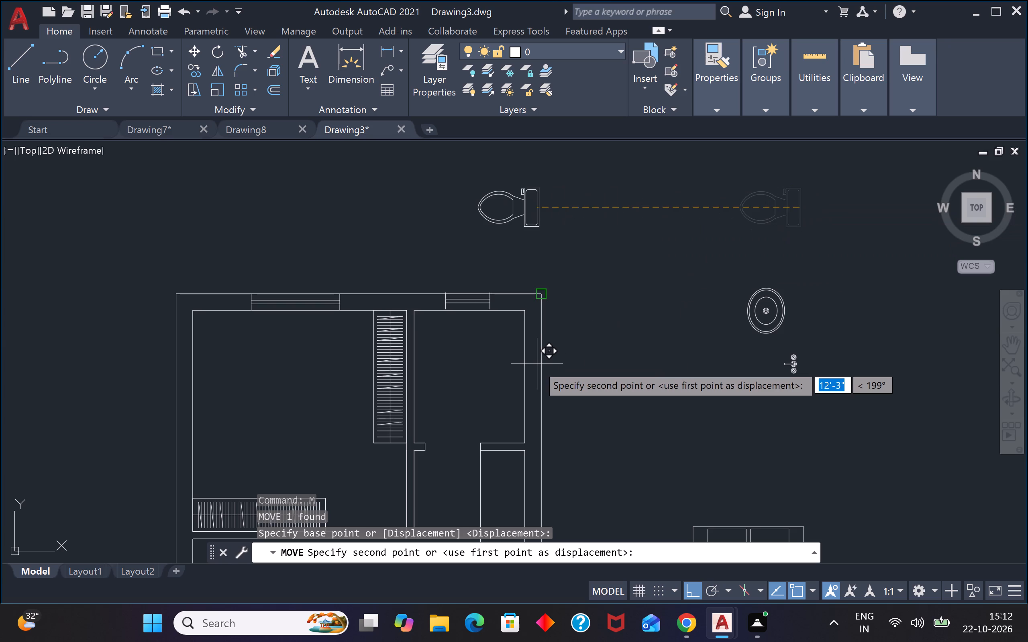
key("F8")
scroll(519, 369, "up", 3)
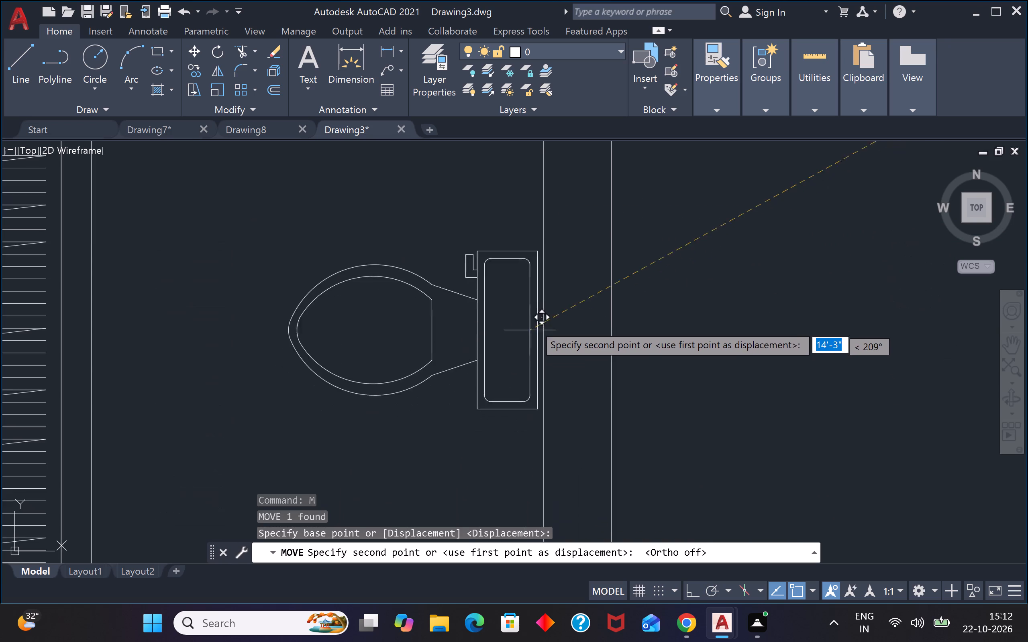
scroll(536, 313, "down", 2)
scroll(529, 291, "up", 1)
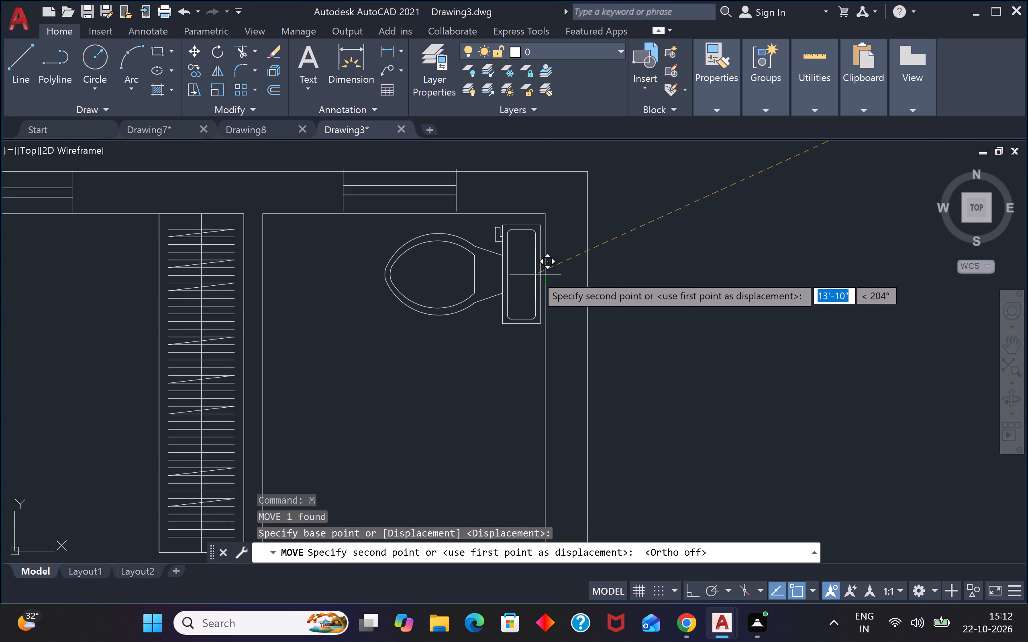
left_click(535, 274)
Move the faucet block onto the oval sink, with its spout reaching the drain.
scroll(535, 274, "down", 4)
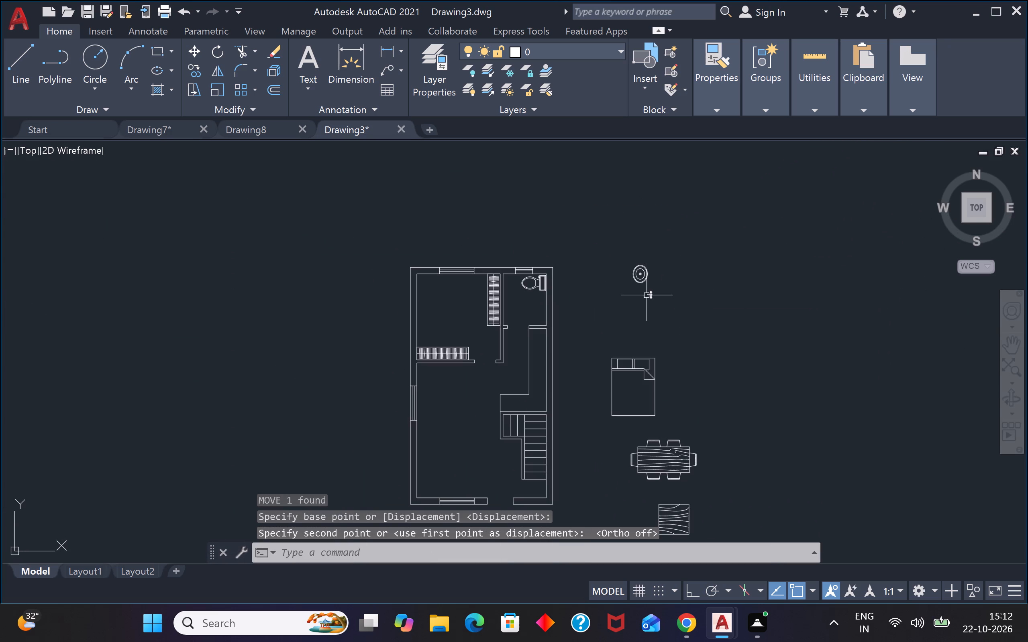
scroll(649, 303, "up", 4)
left_click(675, 230)
left_click(609, 346)
type("m")
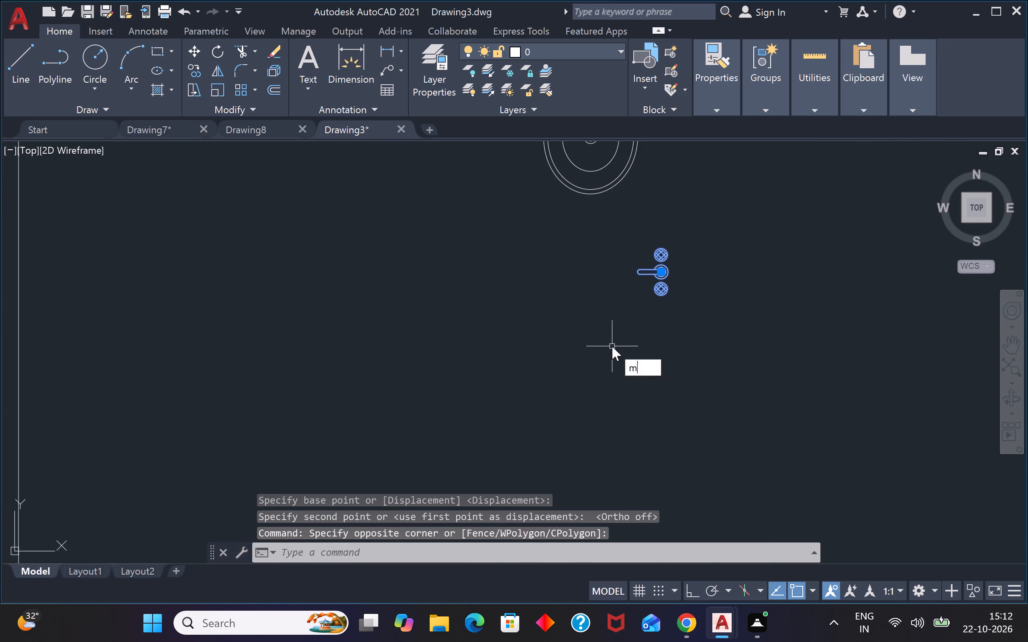
key("space")
left_click(662, 278)
scroll(661, 278, "down", 2)
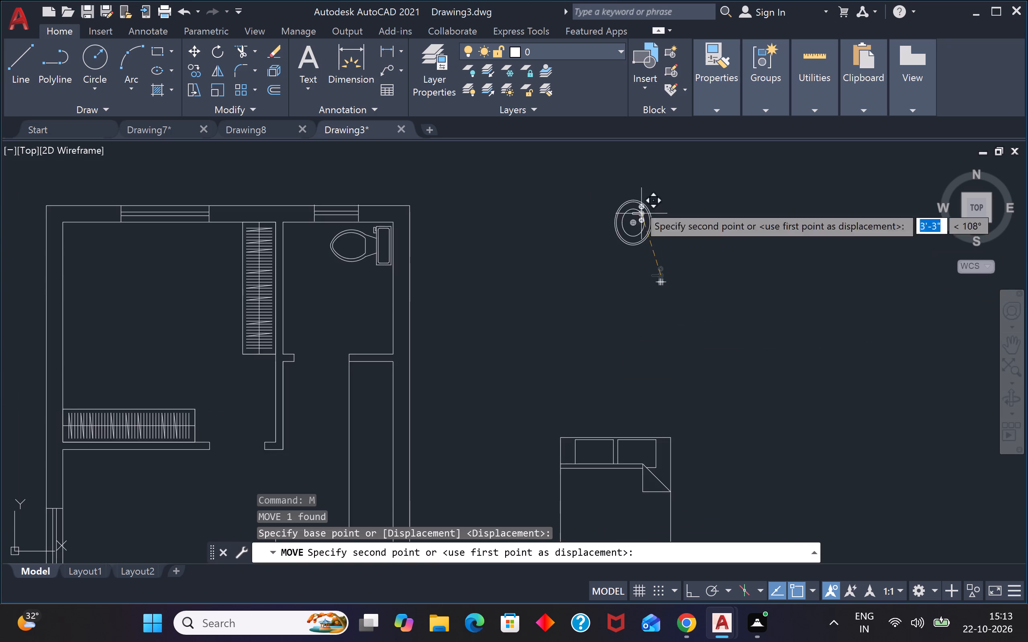
scroll(625, 168, "up", 2)
scroll(668, 287, "up", 3)
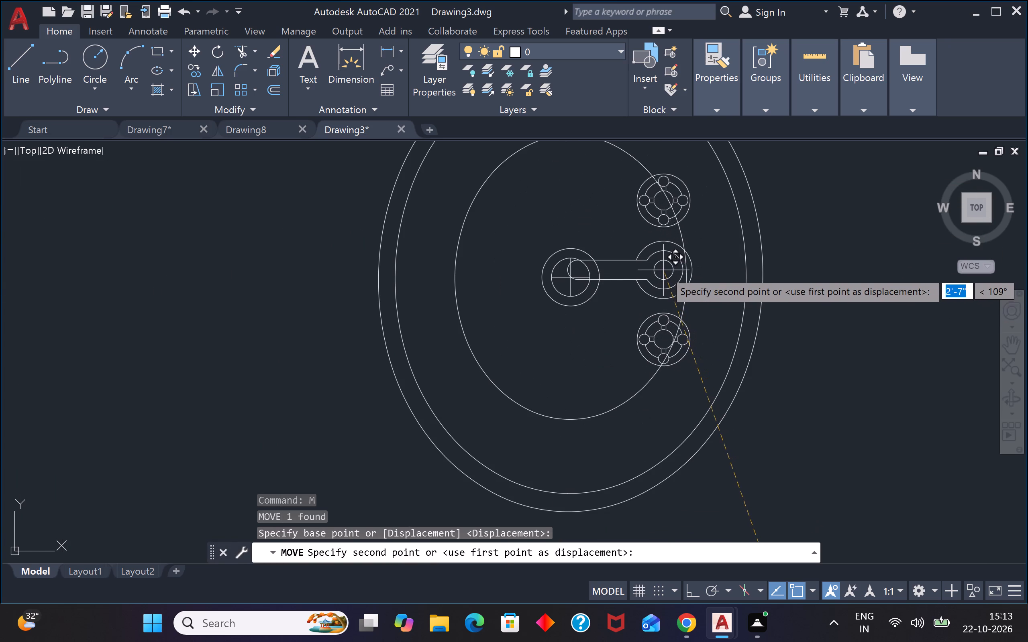
left_click(651, 272)
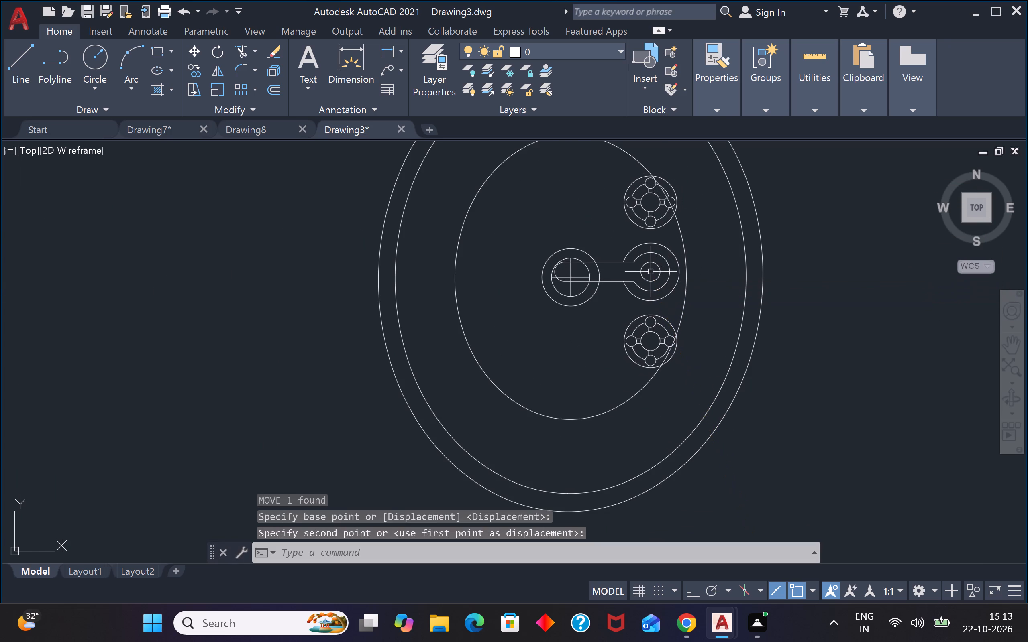
Move the sink and faucet together into the bathroom, against the east wall below the toilet.
scroll(651, 272, "down", 3)
left_click(677, 211)
left_click(608, 332)
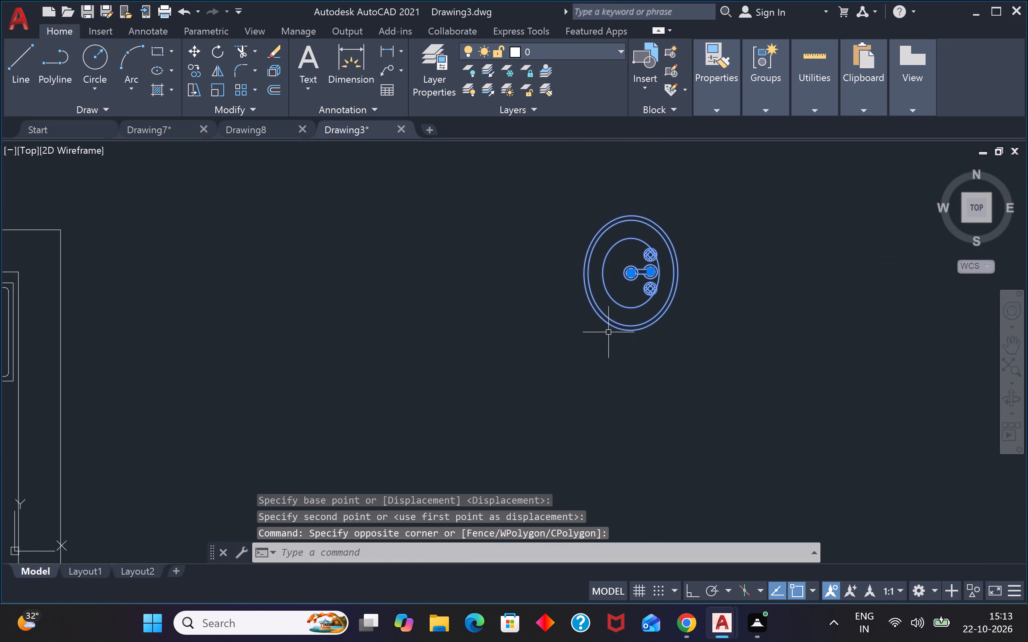
type("m")
key("space")
left_click(628, 276)
scroll(626, 280, "down", 3)
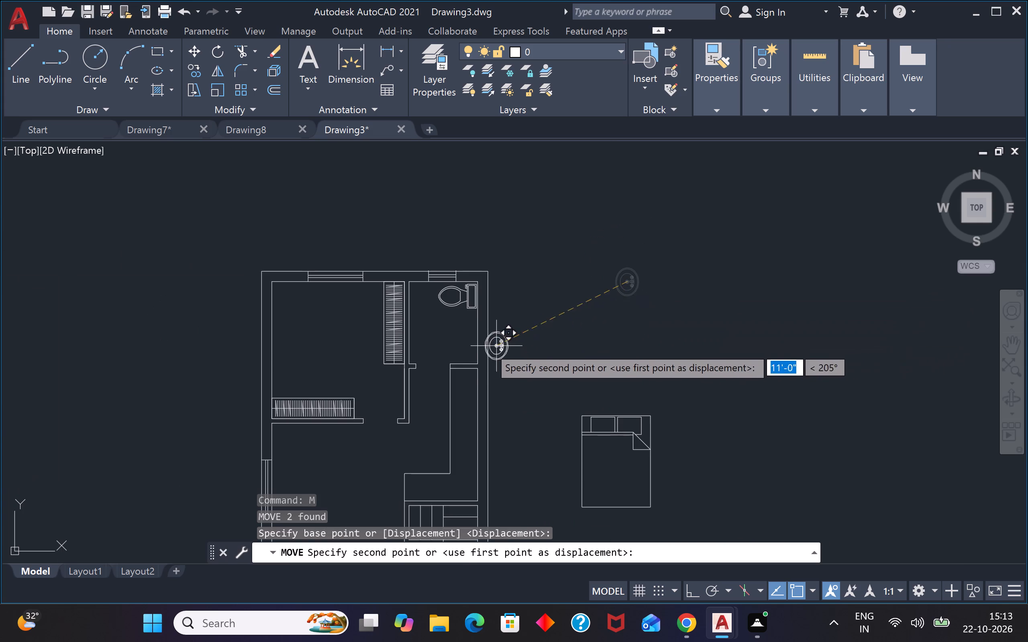
scroll(454, 345, "up", 3)
left_click(496, 324)
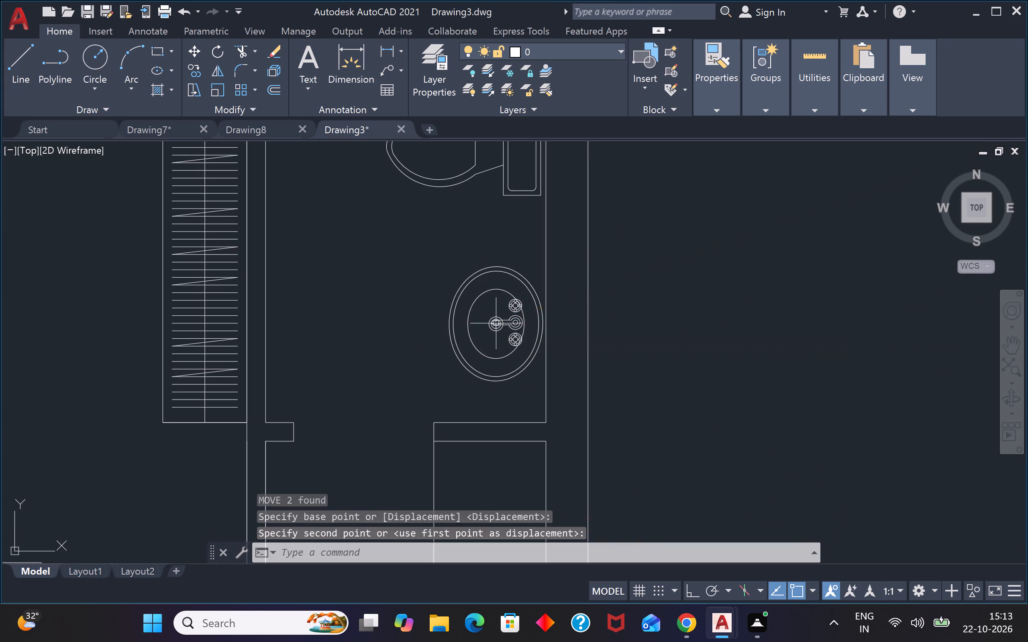
Rotate the queen bed 90° about its upper-right corner with Ortho on, and switch Ortho back off.
scroll(498, 322, "down", 7)
scroll(471, 343, "up", 3)
left_click(714, 324)
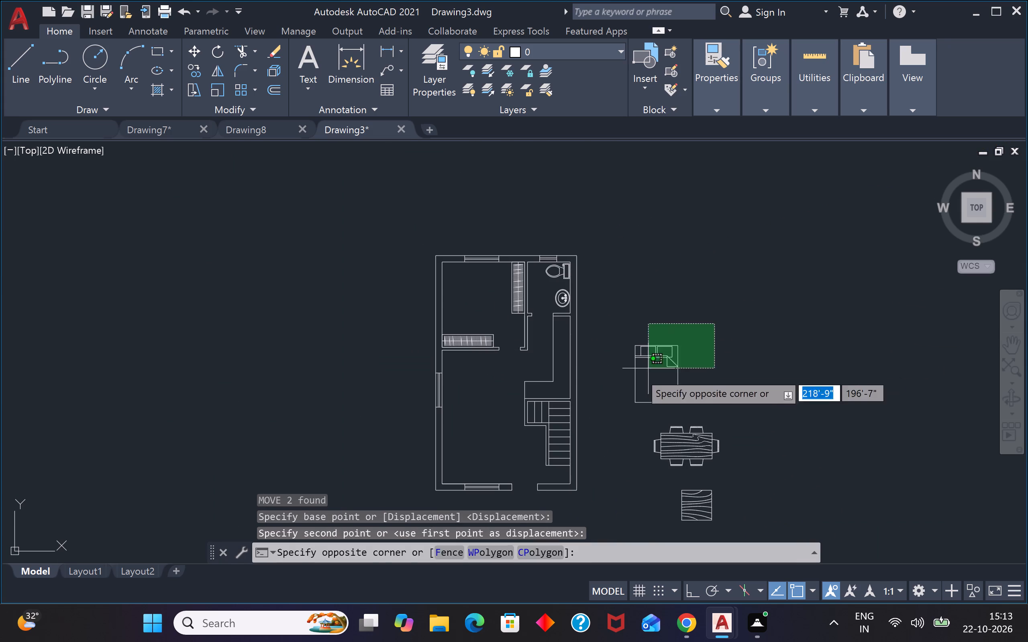
left_click(621, 375)
type("ro")
key("Return")
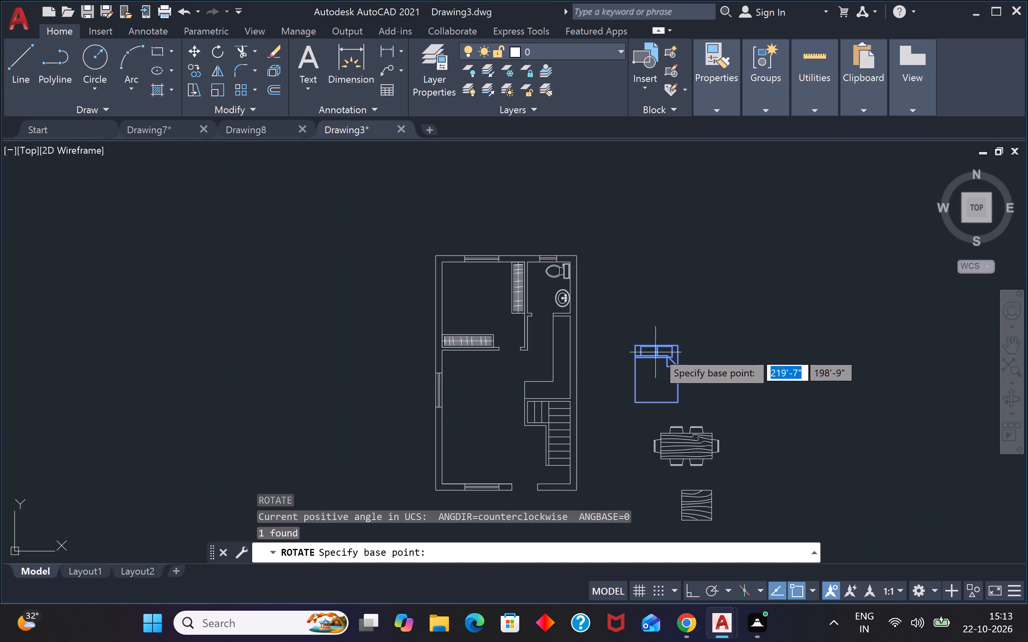
left_click(681, 343)
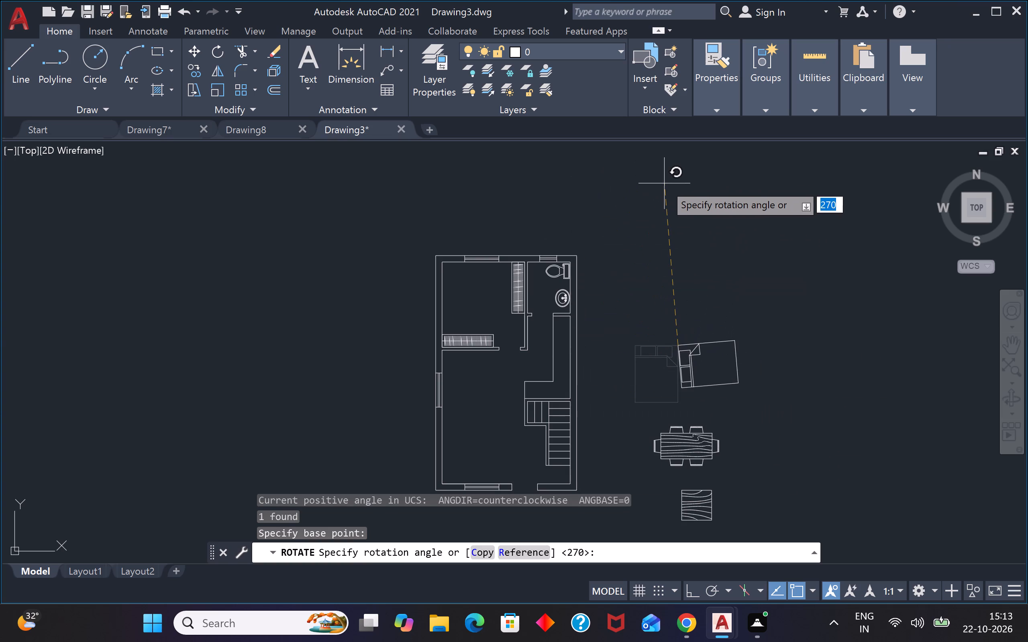
key("F8")
left_click(690, 185)
key("F8")
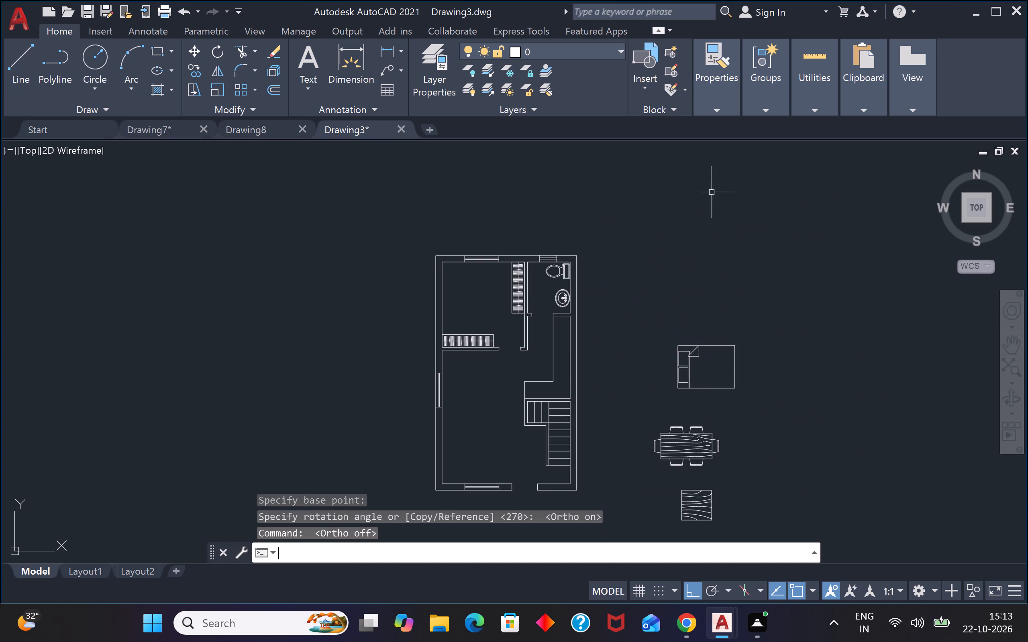
Move the rotated bed into the bedroom, with its headboard against the west wall above the lower wardrobe.
left_click(709, 254)
left_click(682, 375)
type("m")
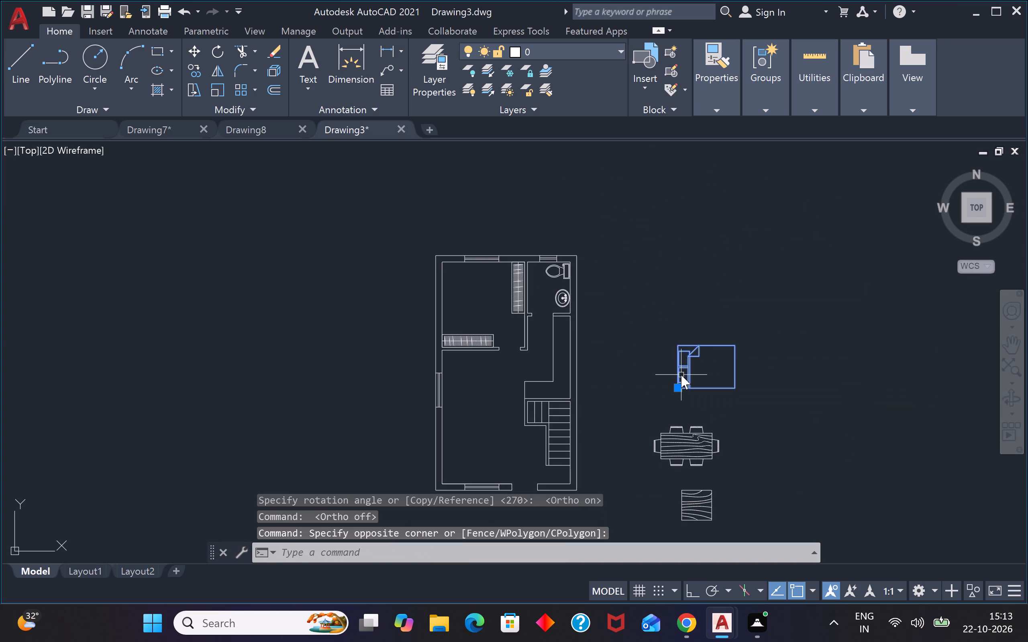
key("space")
left_click(694, 368)
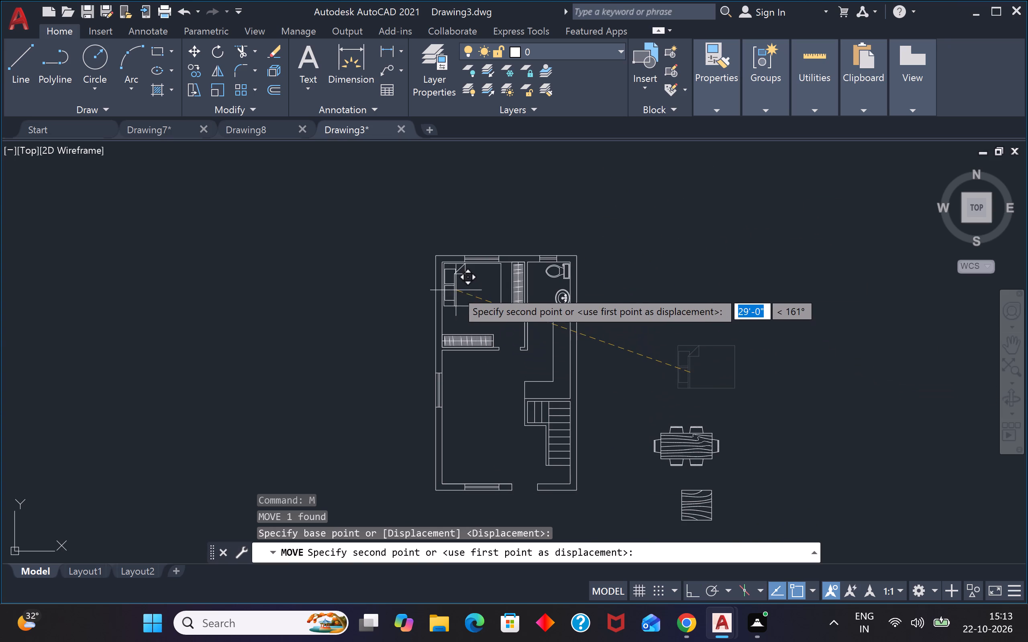
scroll(456, 295, "up", 3)
left_click(450, 313)
scroll(466, 311, "down", 3)
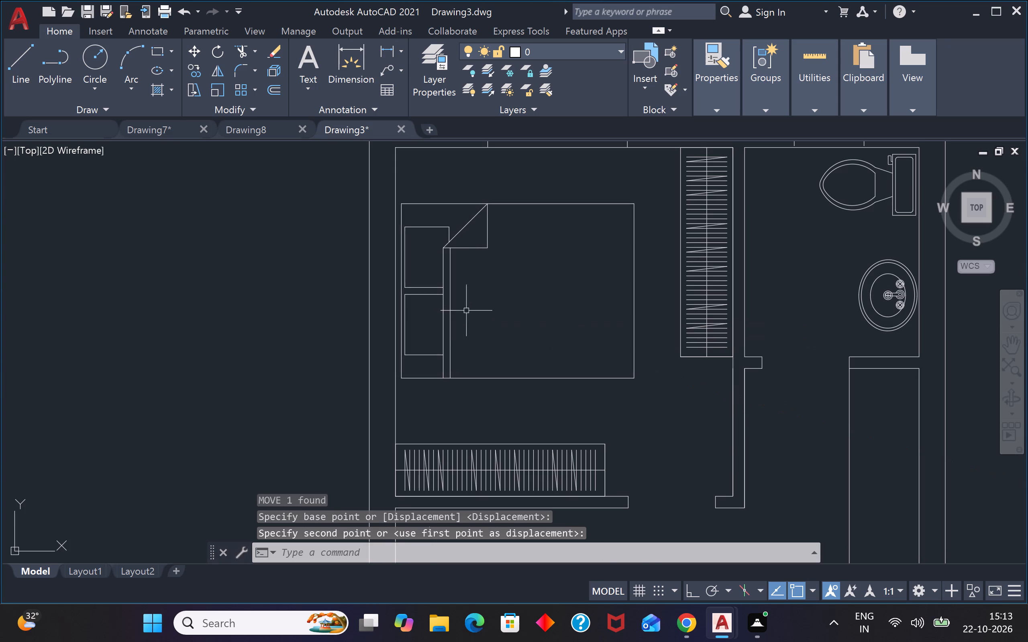
scroll(579, 383, "down", 2)
scroll(560, 439, "up", 2)
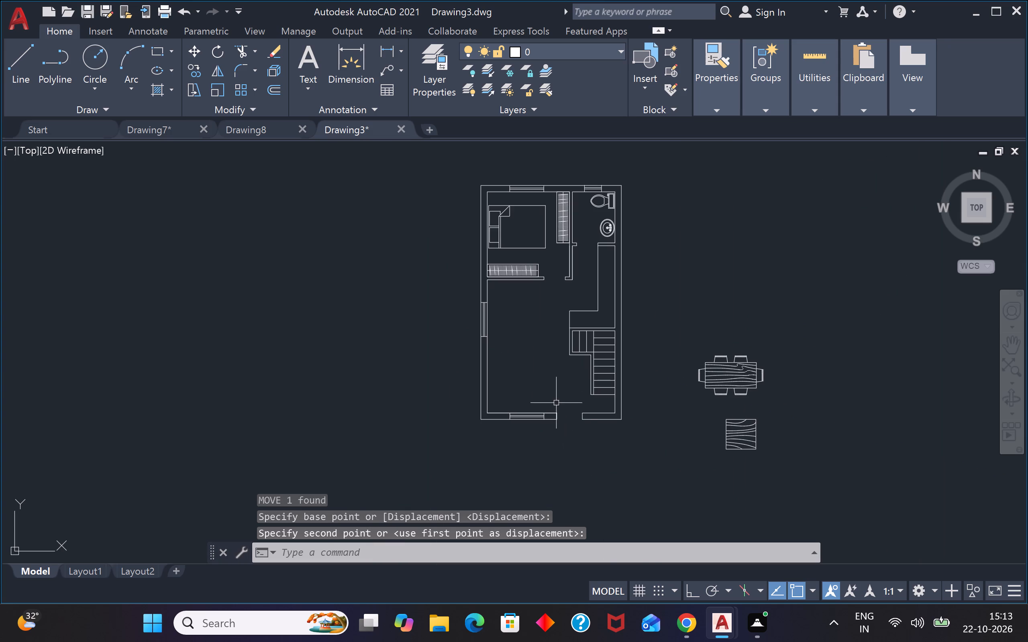
key("Escape")
key("Escape")
key("Escape")
key("Escape")
key("Escape")
key("Escape")
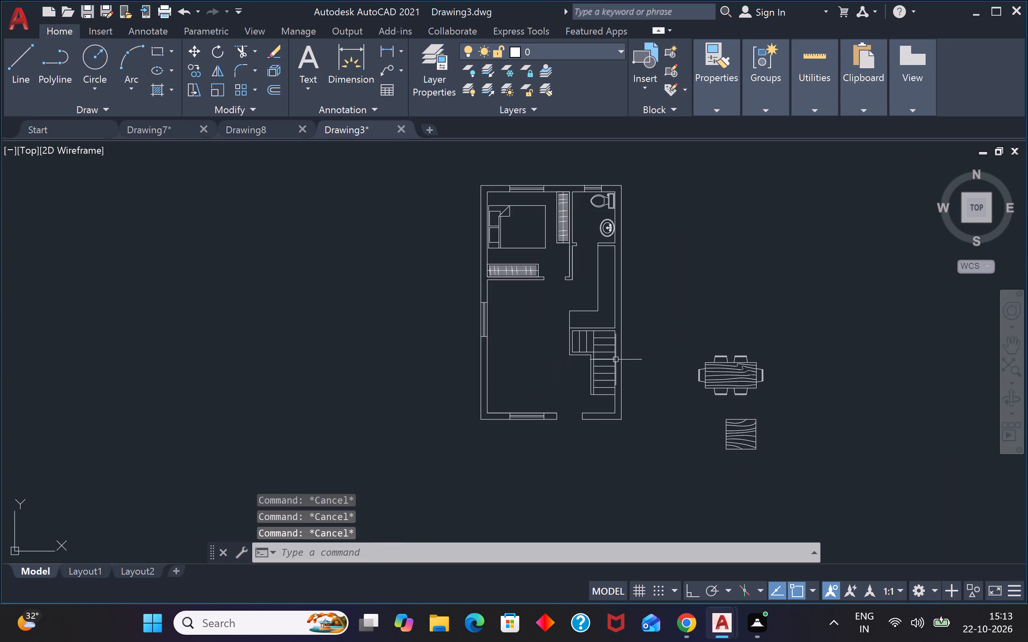
Move the dining set into the main room, between the west window and the staircase.
scroll(739, 393, "up", 2)
left_click(775, 280)
left_click(649, 380)
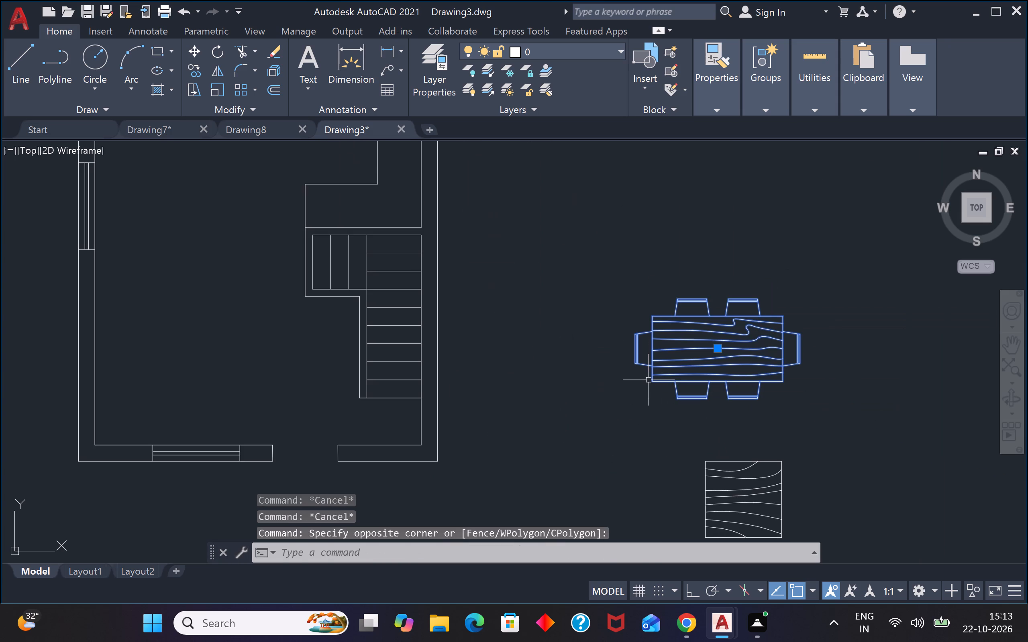
type("m")
key("space")
left_click(716, 345)
scroll(706, 350, "down", 3)
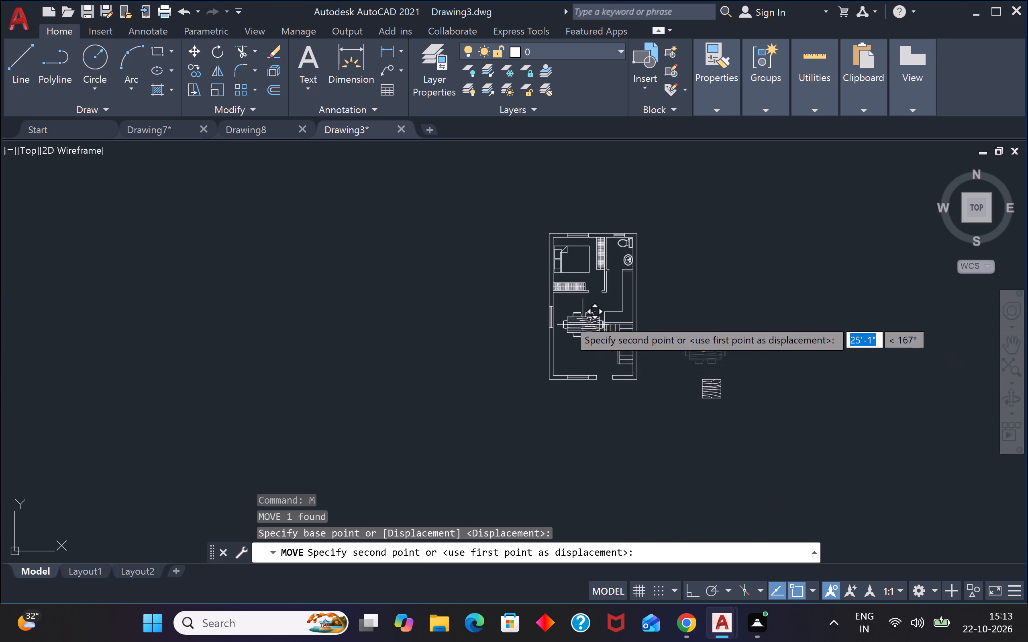
scroll(561, 315, "up", 3)
left_click(624, 337)
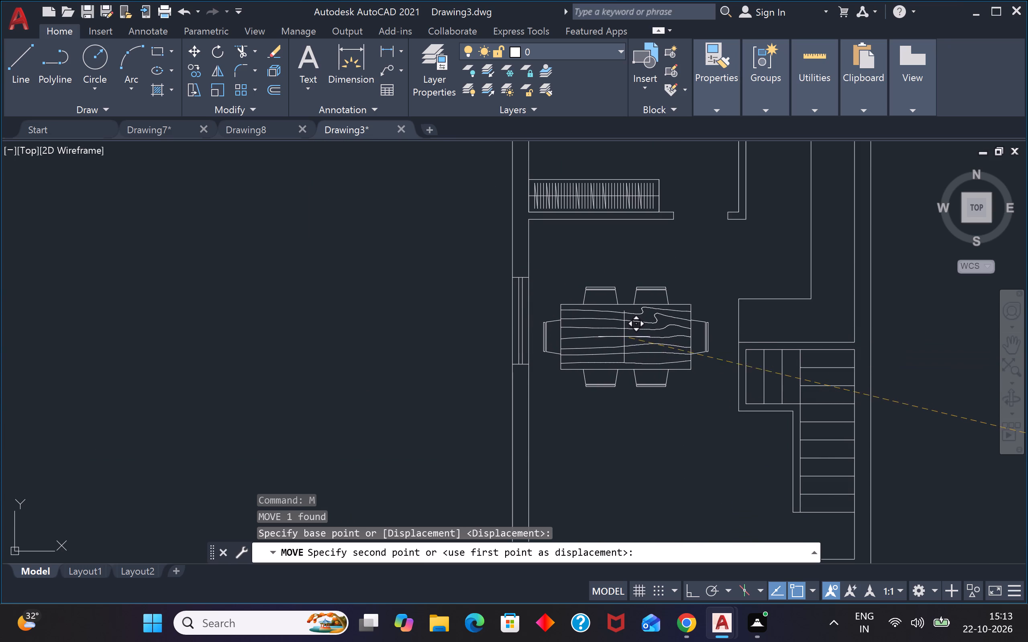
key("Escape")
key("Escape")
key("Escape")
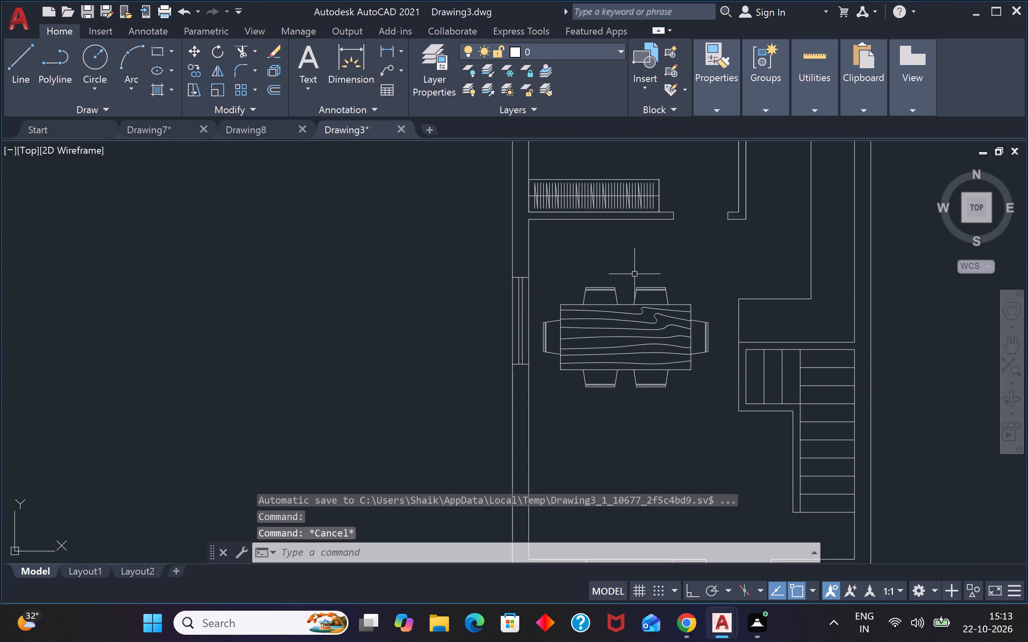
Scale the dining set down freehand, using the lower-left corner of its table as the base point.
left_click(657, 279)
left_click(603, 341)
key("s")
key("c")
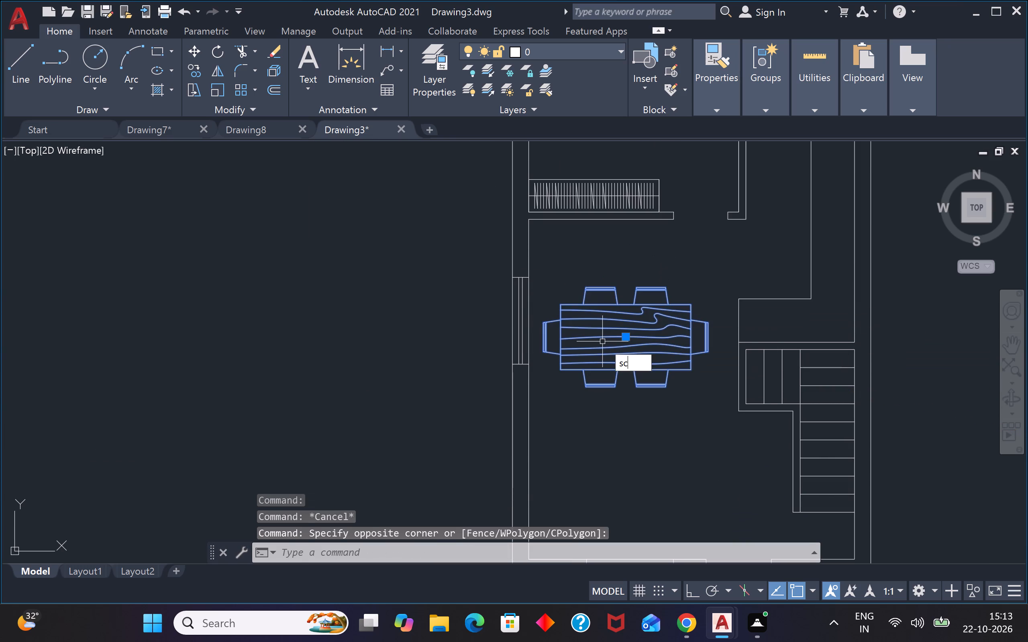
key("space")
left_click(558, 371)
left_click(613, 342)
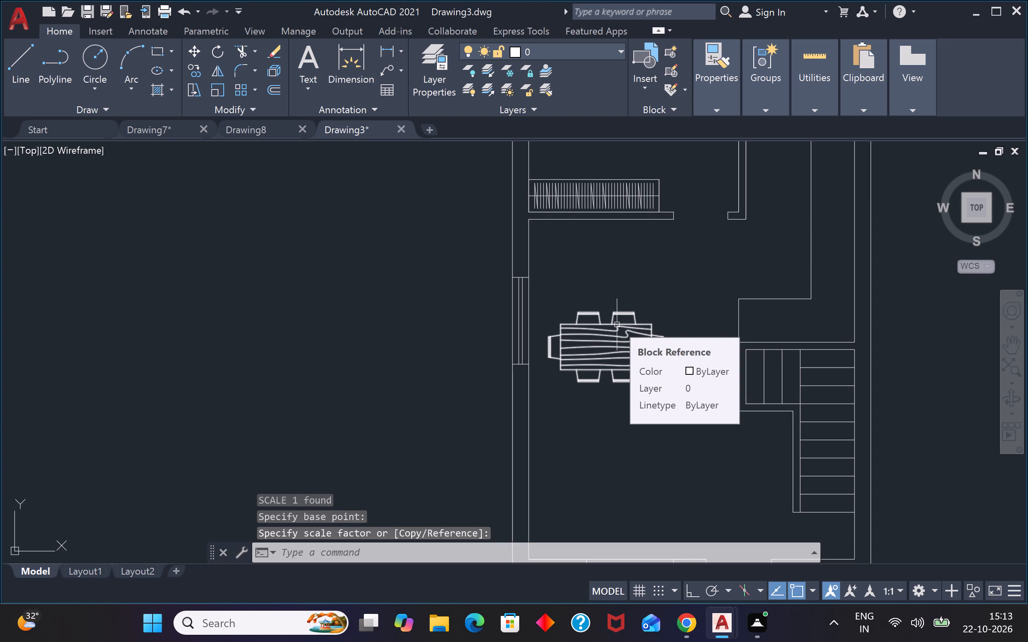
scroll(617, 325, "up", 2)
key("Escape")
key("Escape")
Rotate the dining set a quarter turn clockwise about the table's upper-right corner with Ortho on.
left_click_drag(698, 289, 693, 307)
left_click(586, 422)
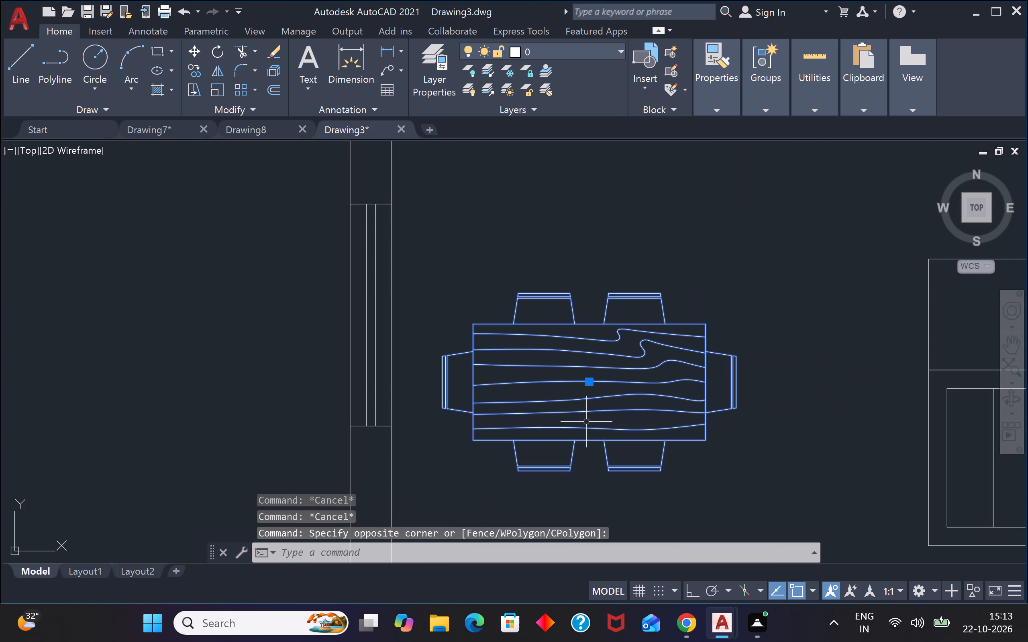
type("ro")
key("Return")
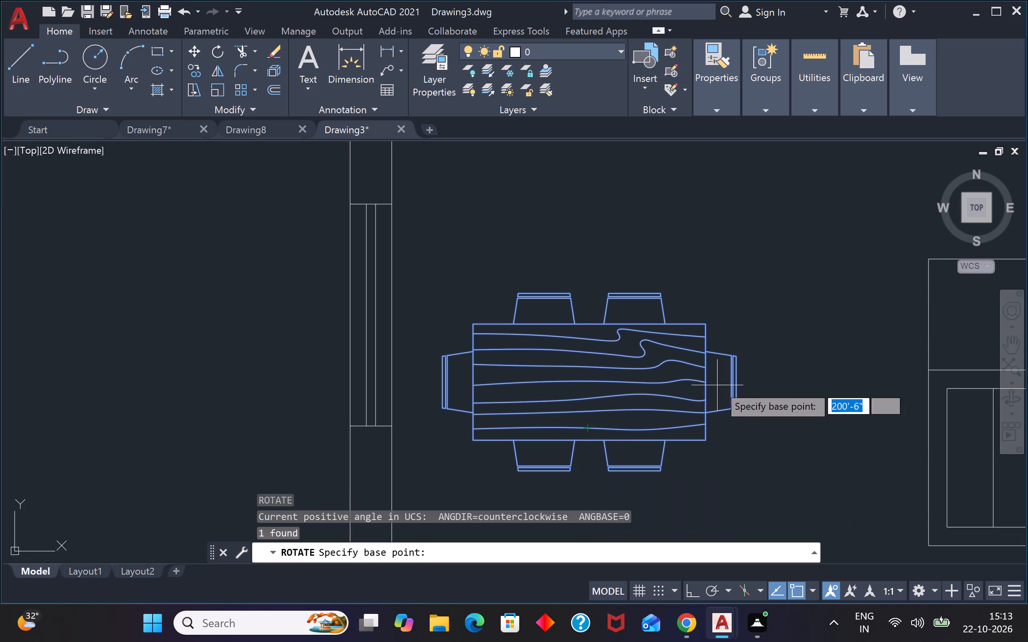
left_click(708, 326)
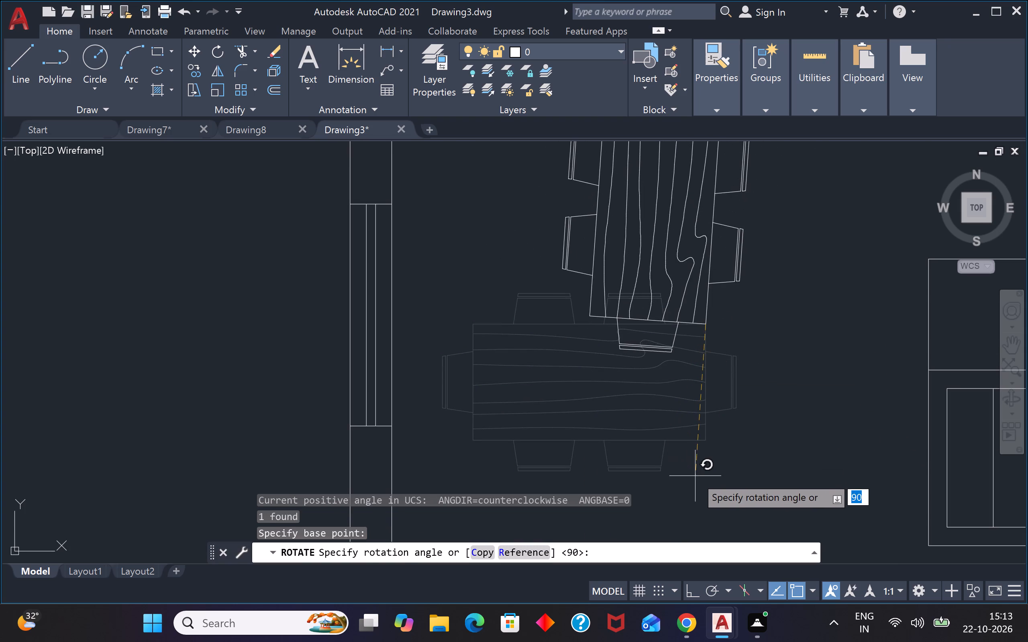
key("F8")
left_click(706, 473)
Move the dining set about 2'-10" down and toward the west window, clear of the bedroom wall, with Ortho off.
scroll(715, 455, "down", 2)
scroll(712, 323, "up", 3)
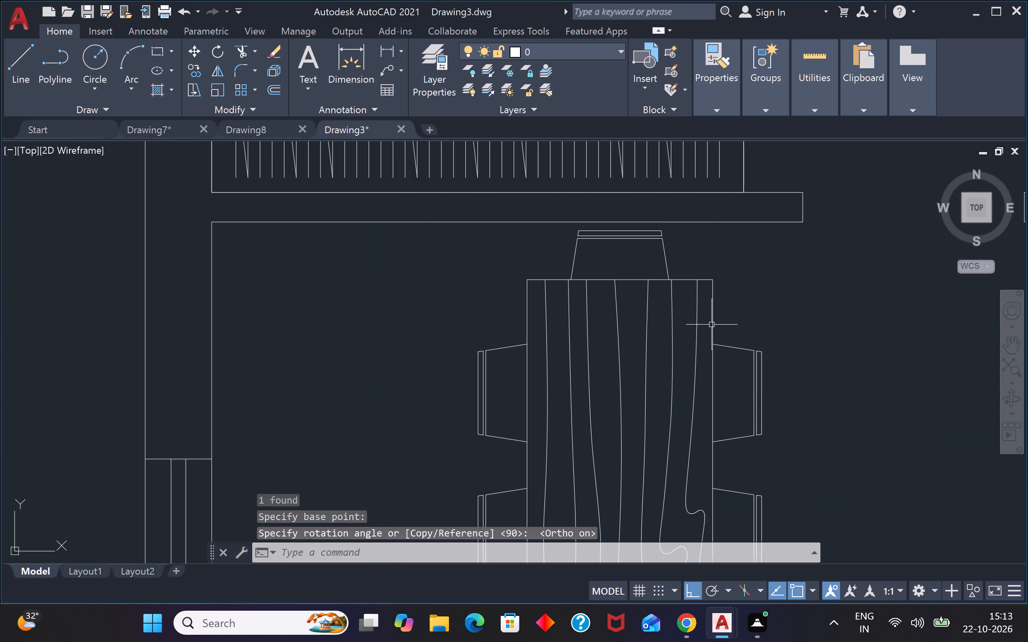
left_click_drag(773, 328, 768, 329)
left_click(678, 392)
type("m")
key("space")
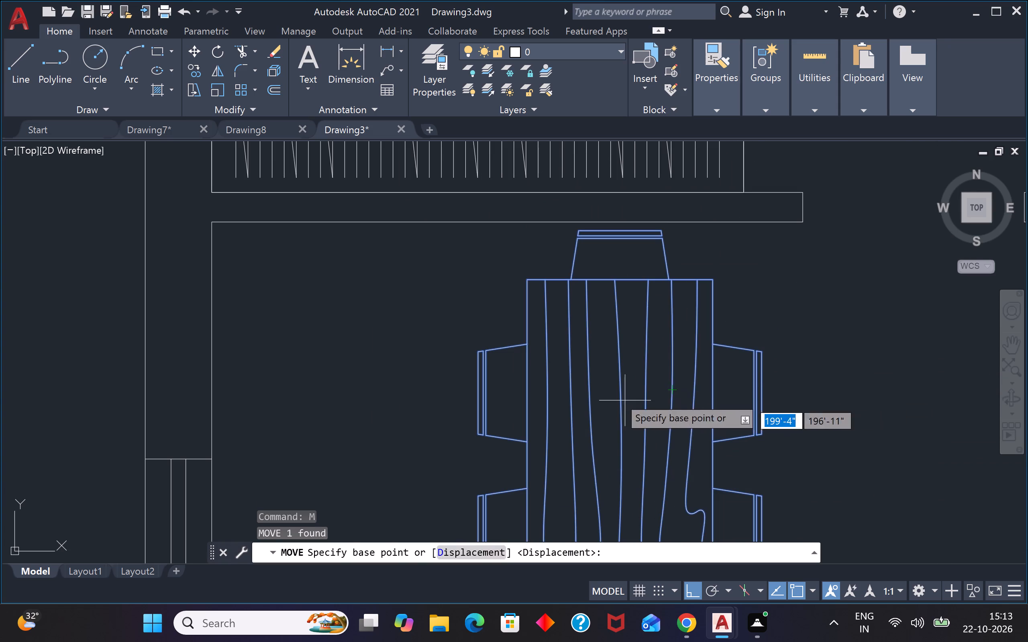
left_click(612, 386)
scroll(616, 383, "down", 3)
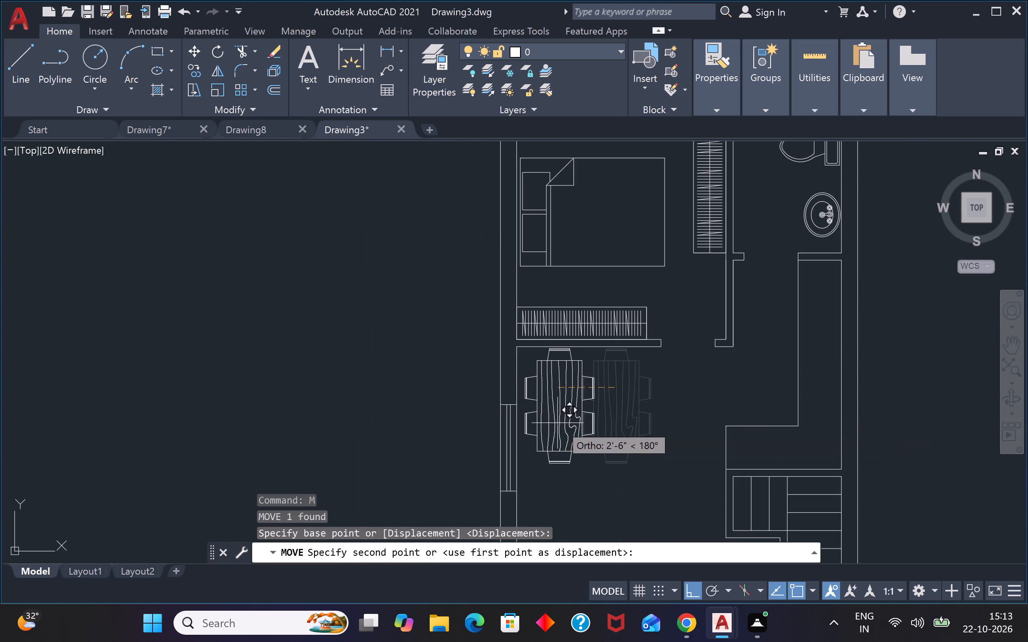
key("F8")
scroll(565, 436, "up", 1)
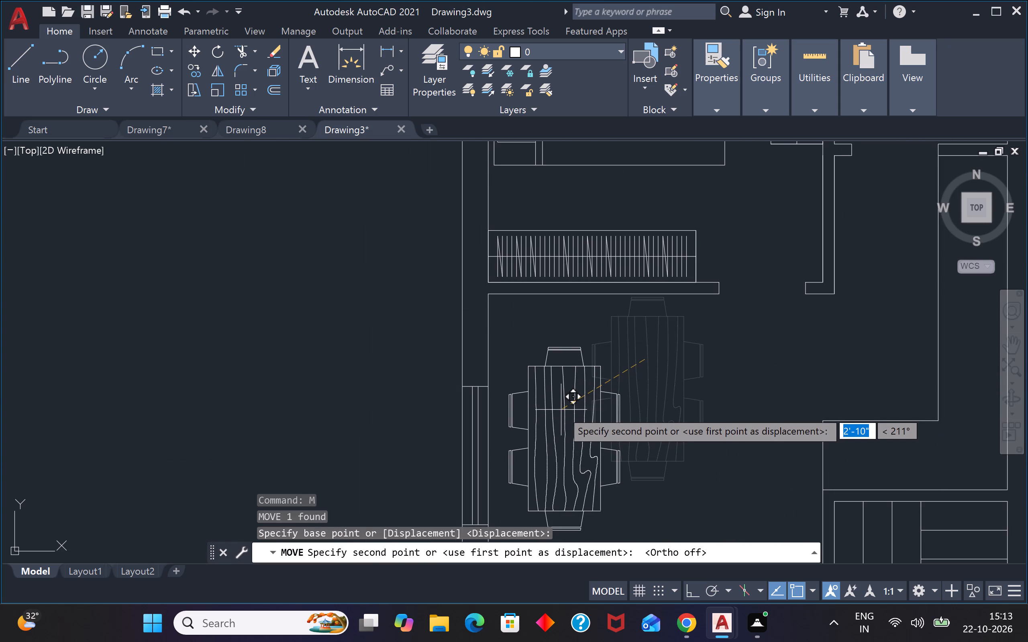
left_click(564, 408)
scroll(587, 399, "down", 5)
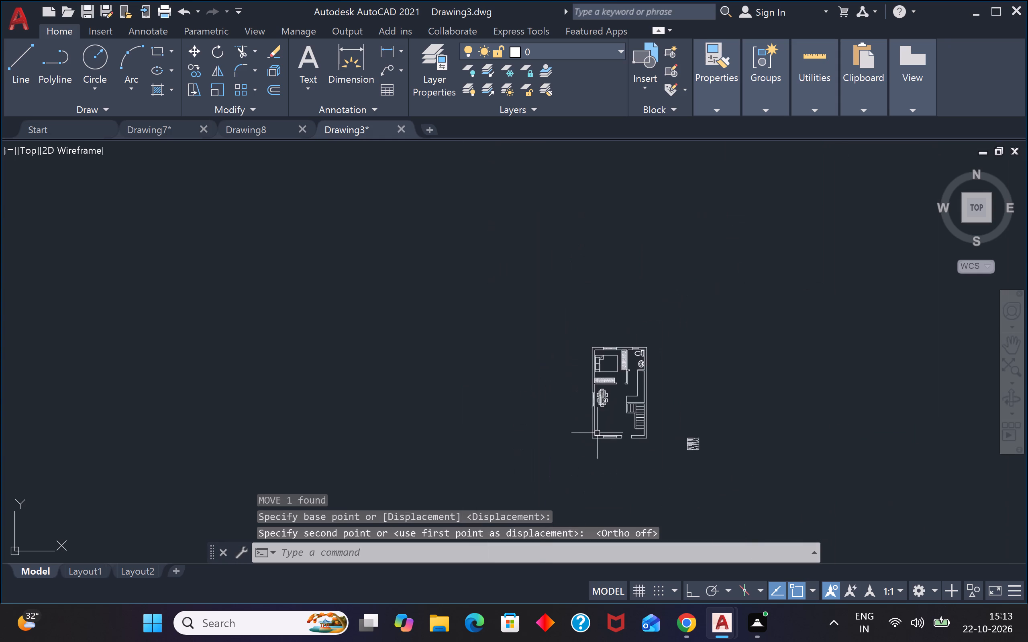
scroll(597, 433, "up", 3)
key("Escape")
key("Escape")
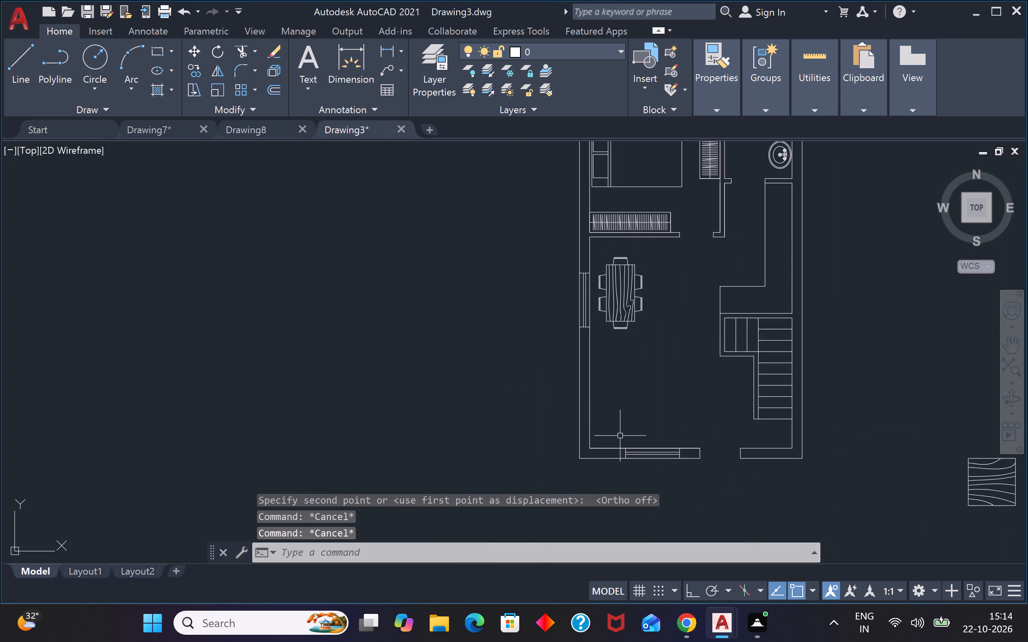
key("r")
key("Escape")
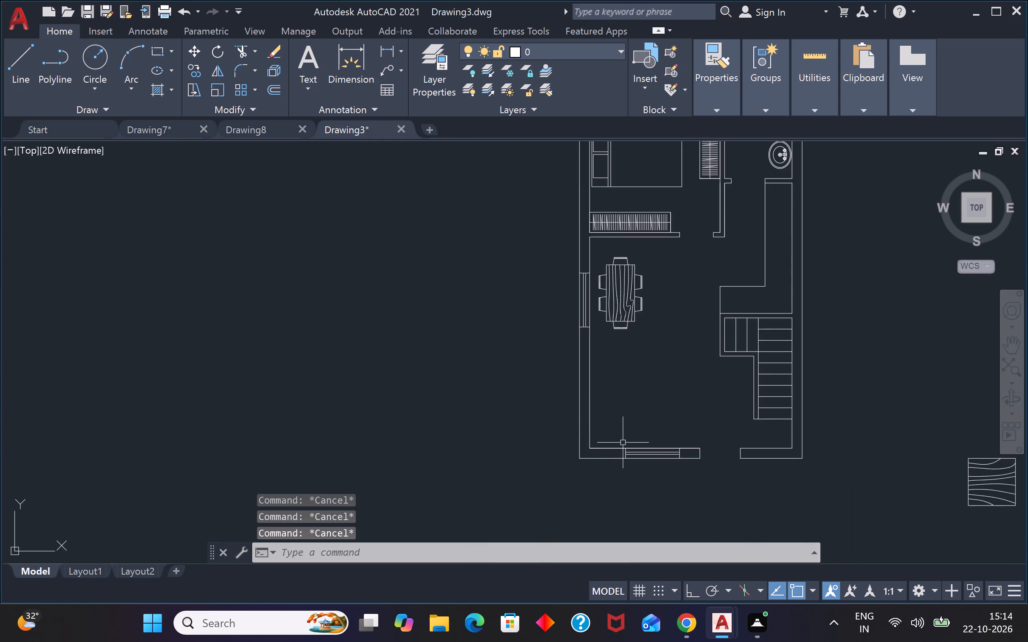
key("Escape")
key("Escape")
With Ortho on, draw an open sofa outline below the dining set: connected lines 2'6" north, 6' west, 6' south and 2'6" east.
key("l")
key("space")
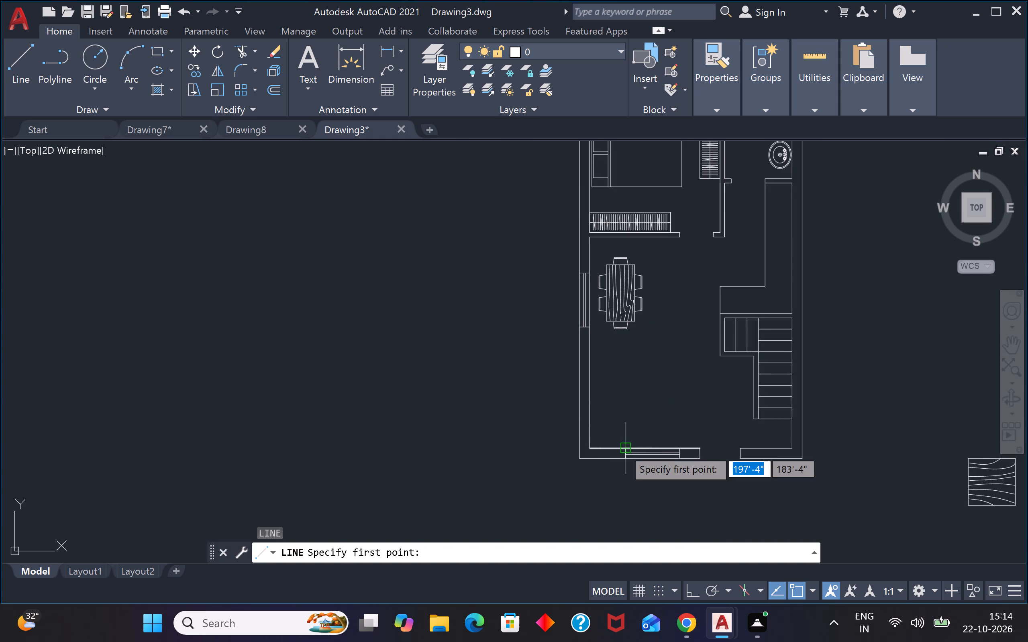
scroll(663, 391, "up", 2)
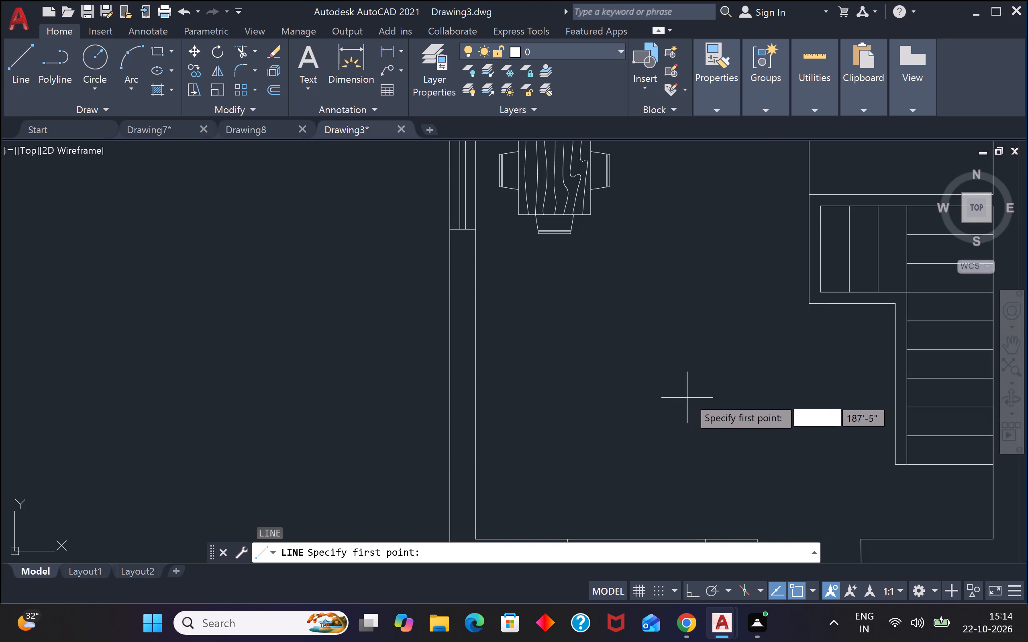
left_click(693, 394)
key("F8")
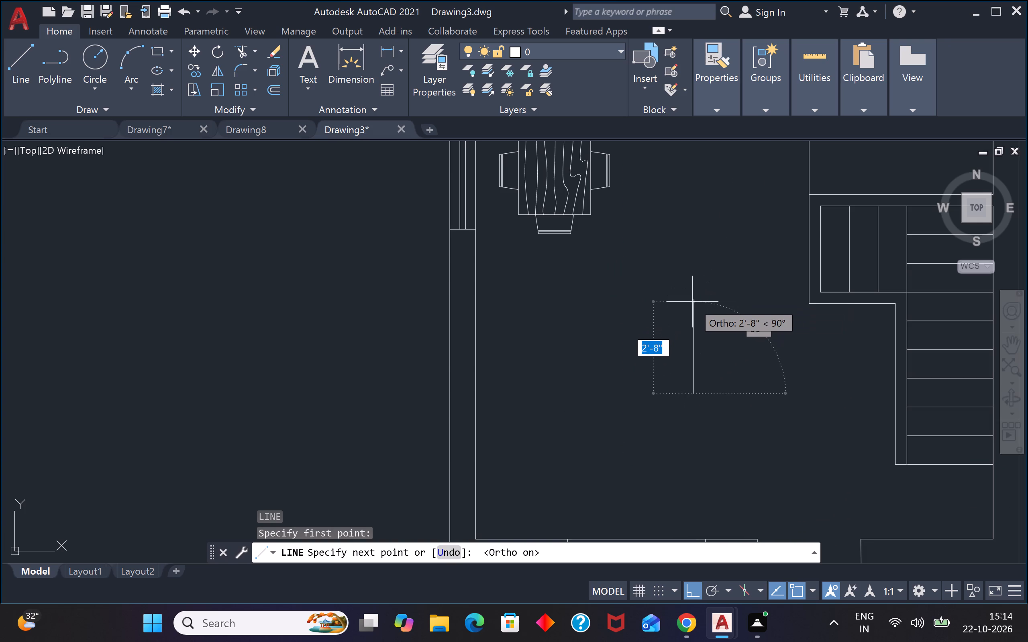
type("2'")
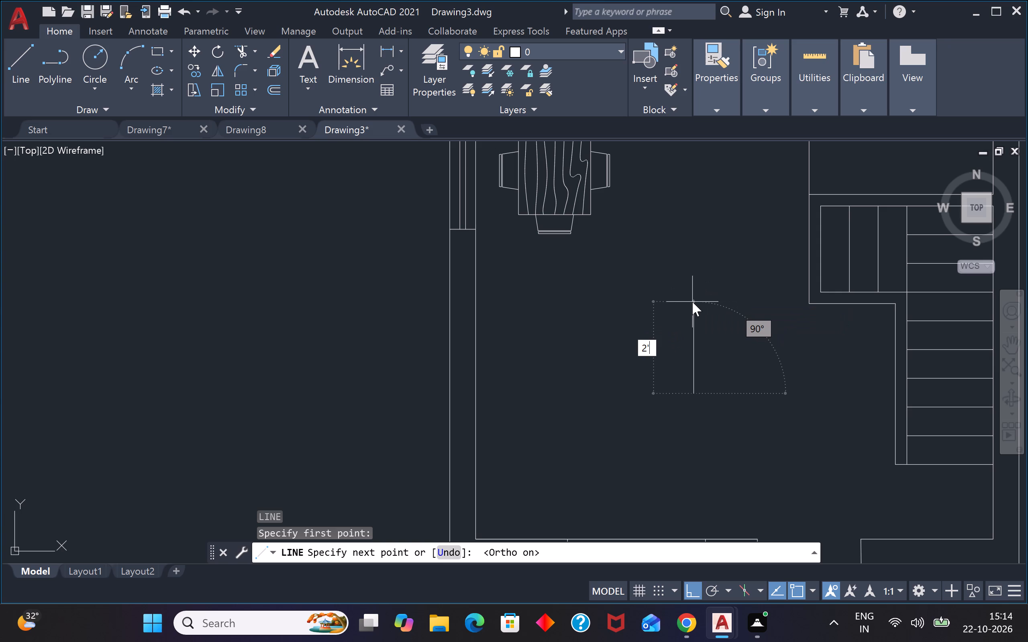
type("6\"")
key("Return")
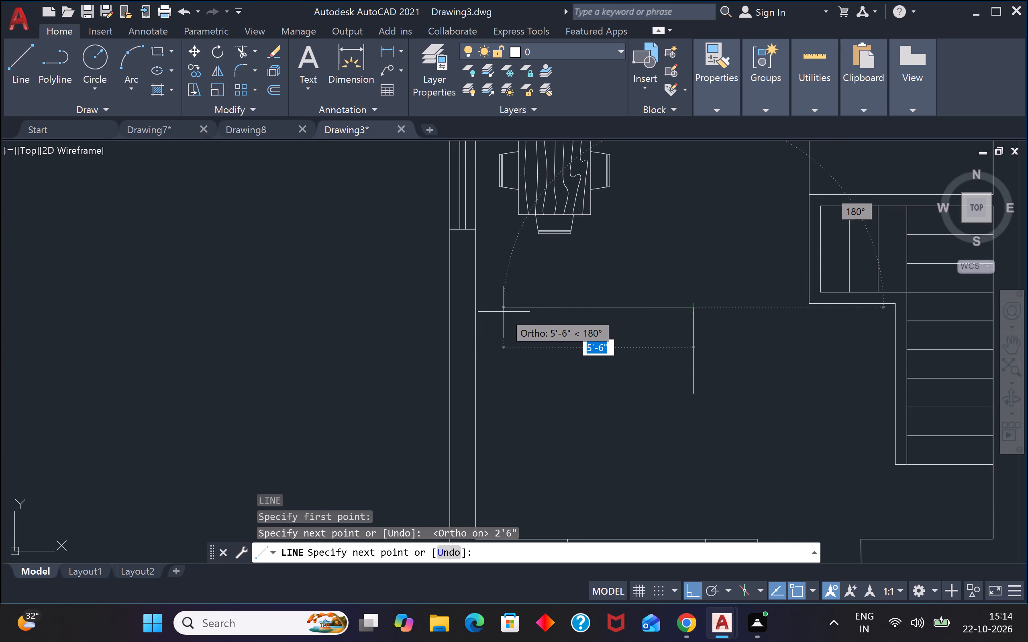
type("6'")
key("Return")
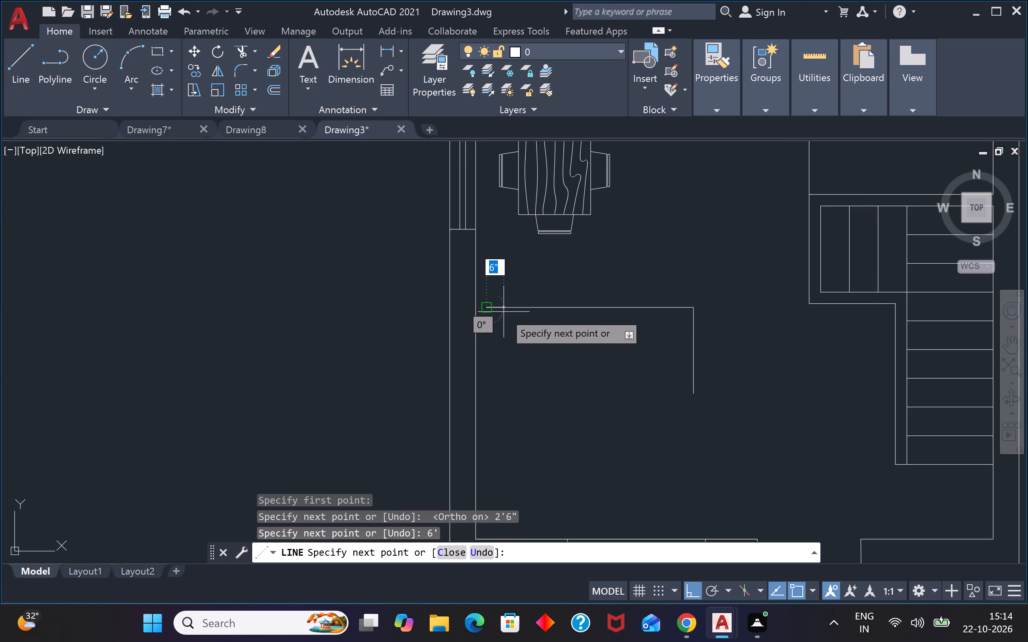
scroll(570, 510, "down", 2)
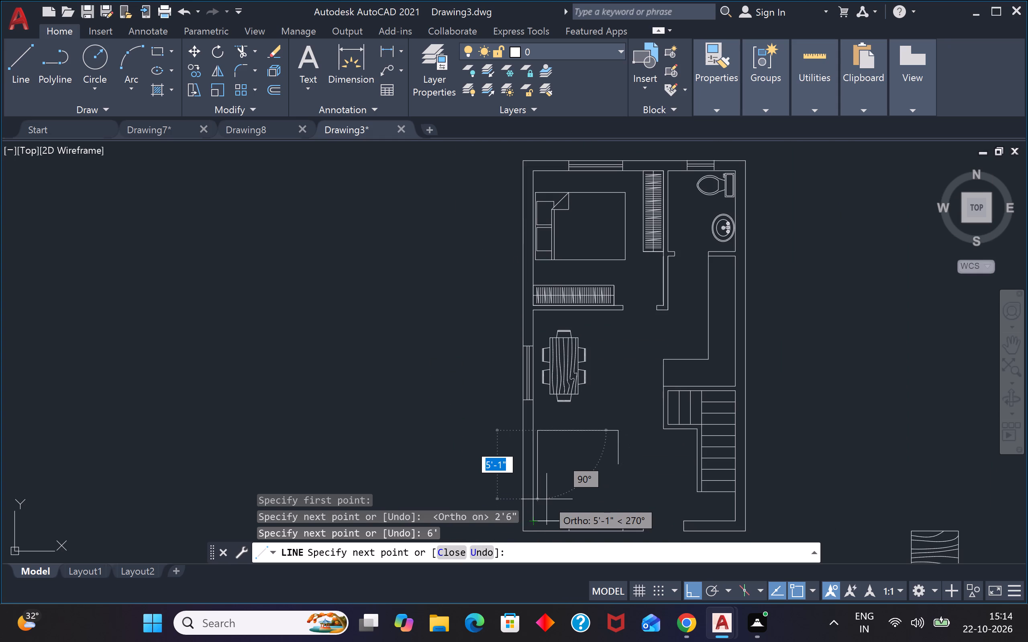
type("6'")
key("Return")
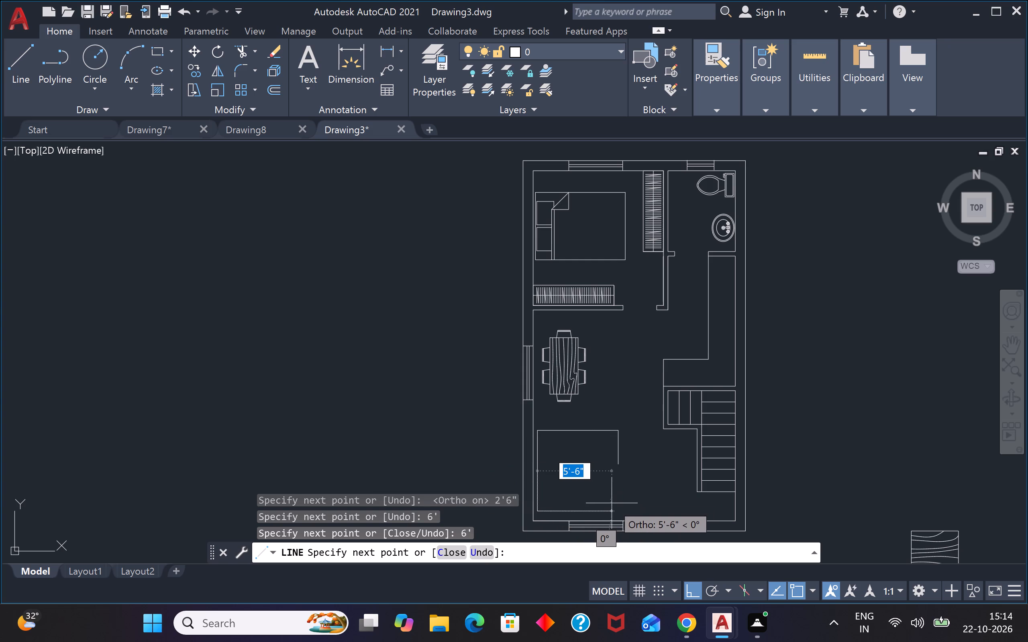
type("2'")
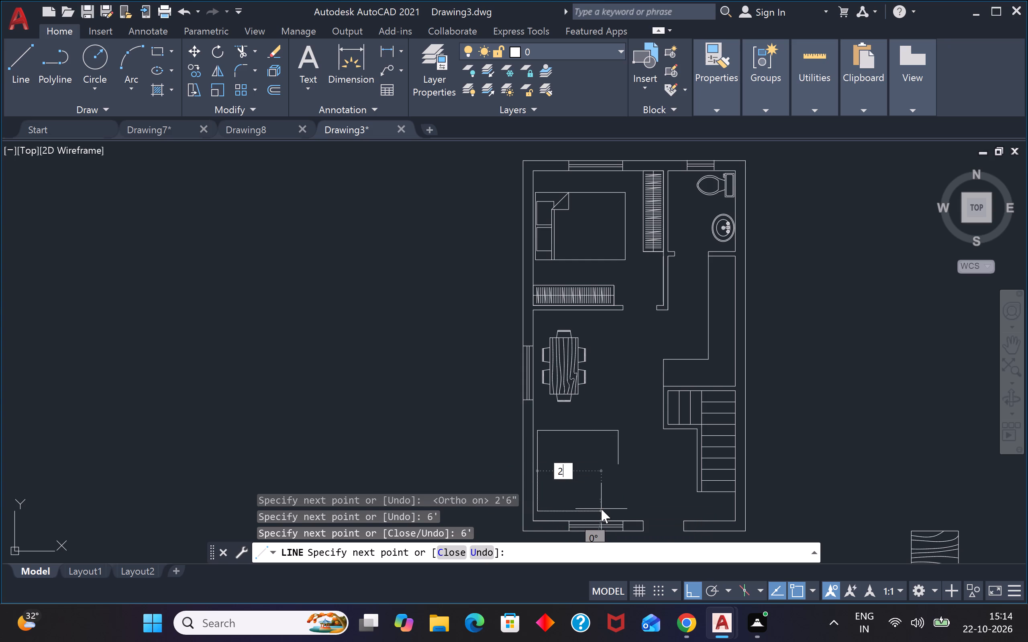
type("6\"")
key("Return")
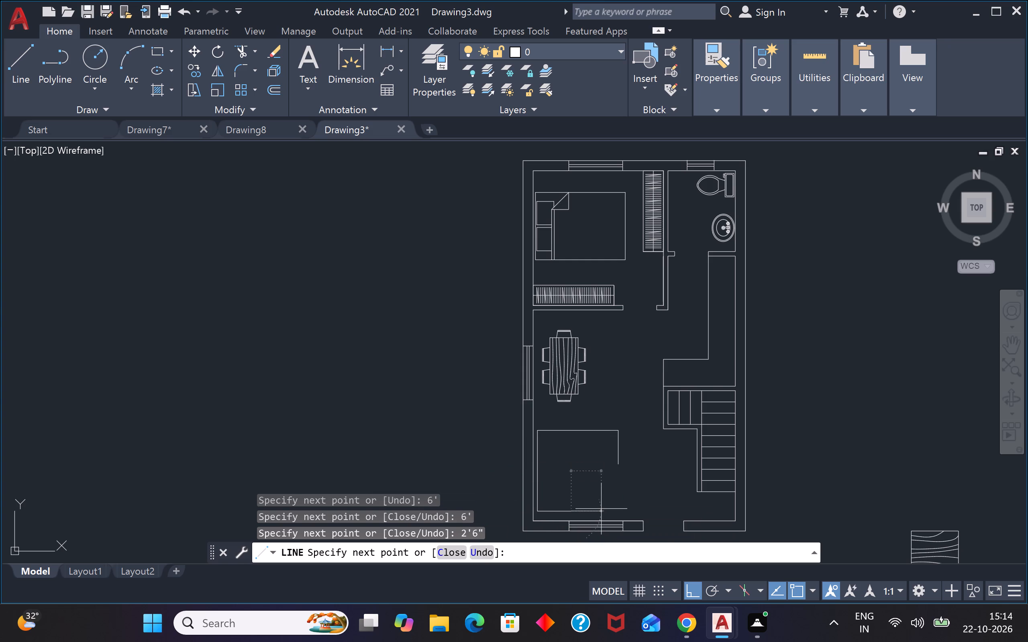
key("Escape")
Offset all four lines of the sofa outline 6" toward its inside.
type("o")
key("space")
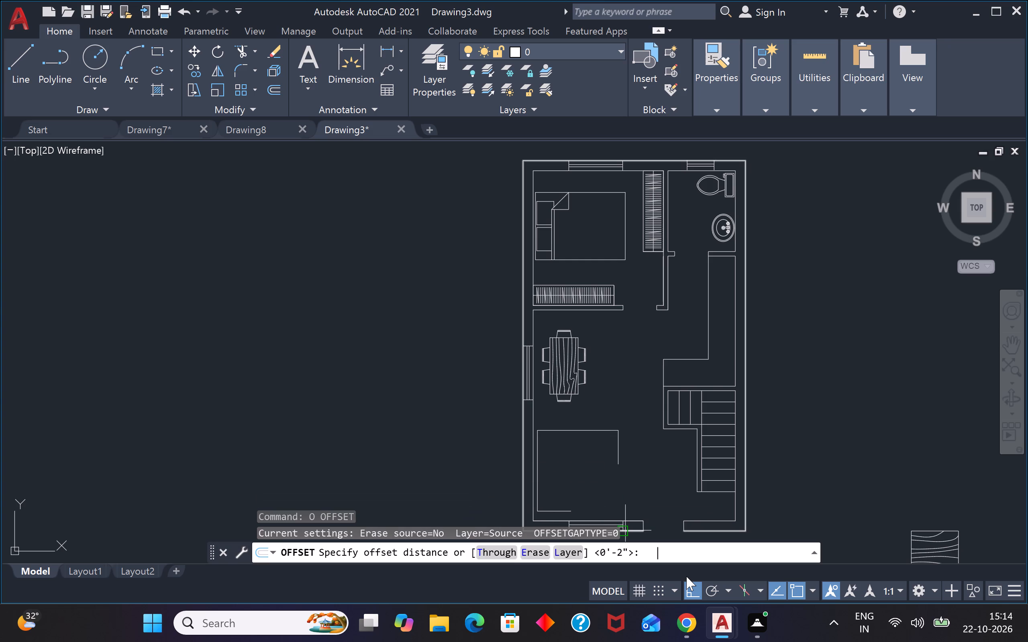
type("6\"")
key("Return")
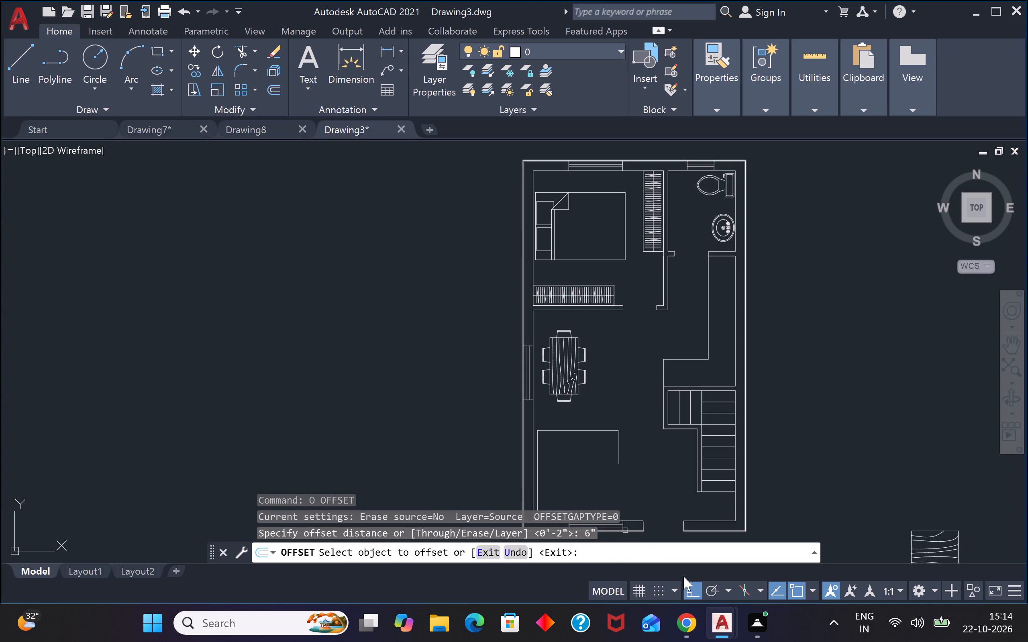
scroll(610, 465, "up", 4)
left_click(667, 389)
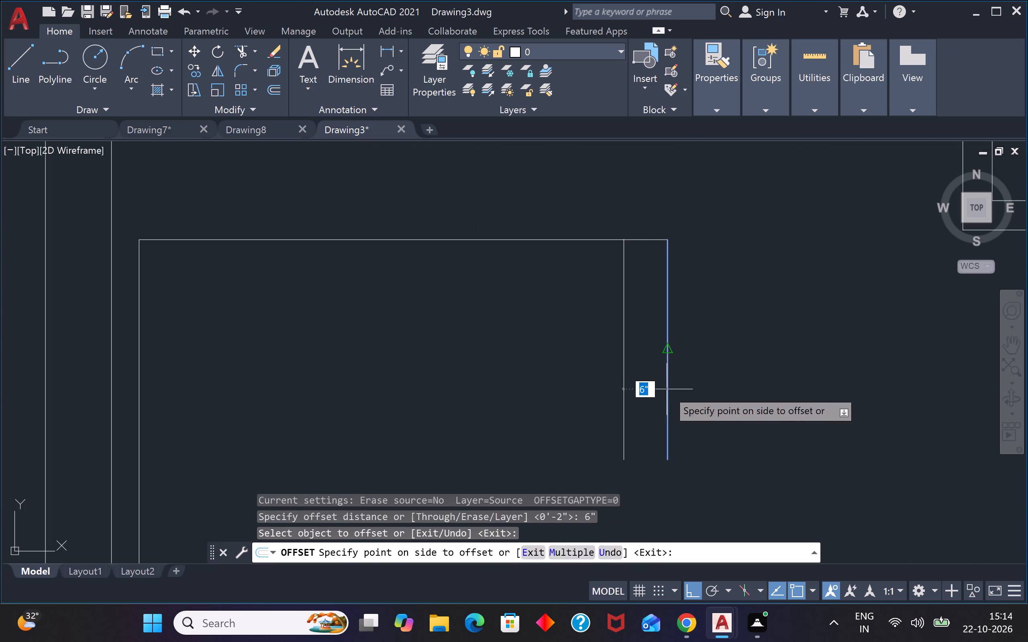
left_click_drag(512, 391, 517, 388)
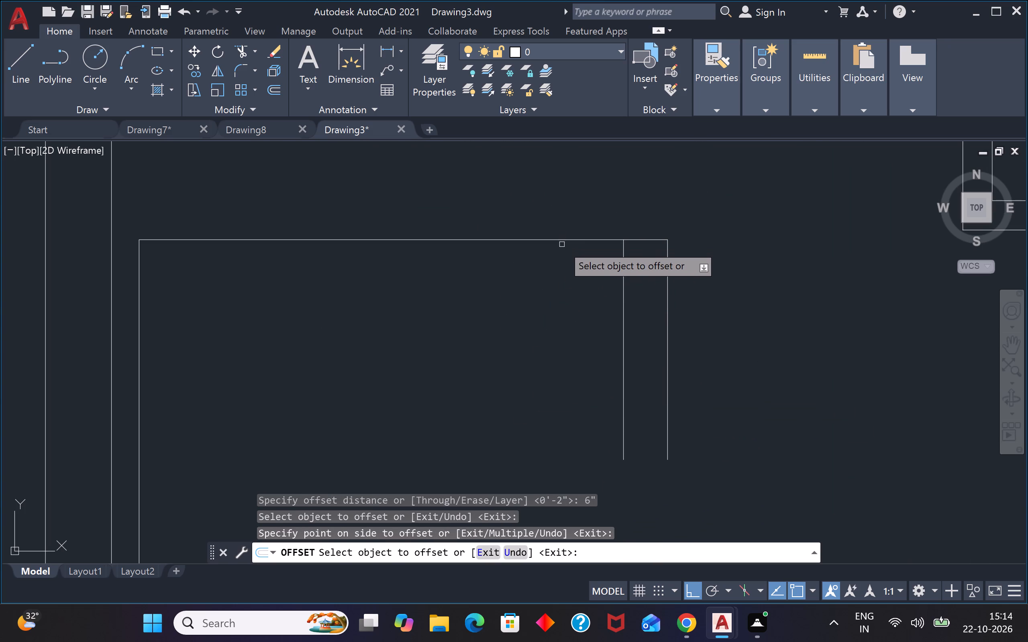
left_click(565, 241)
left_click(553, 302)
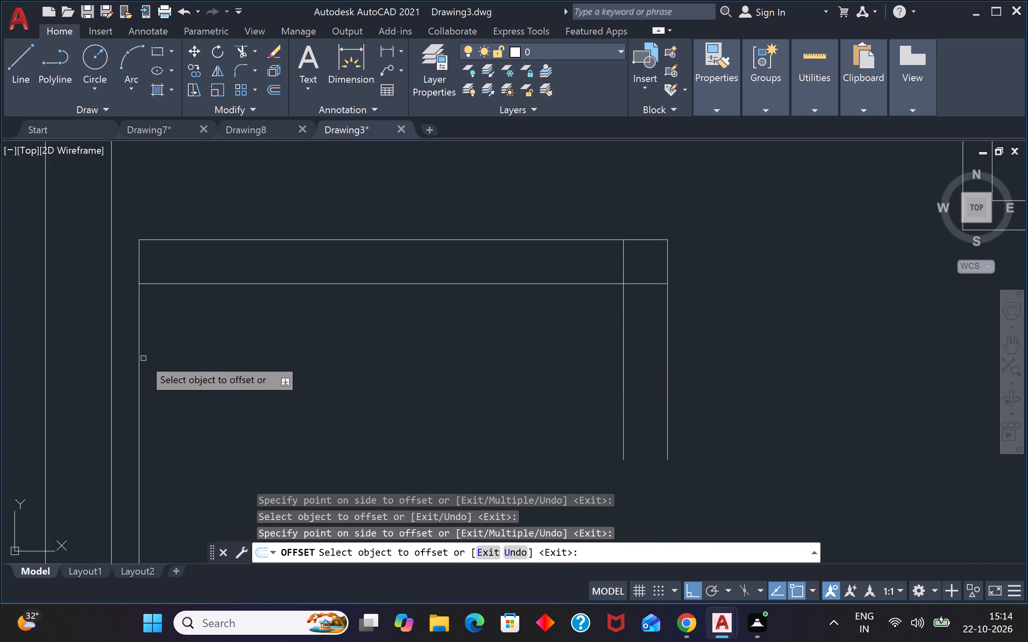
left_click(141, 358)
left_click(253, 354)
scroll(265, 346, "down", 5)
scroll(267, 386, "up", 4)
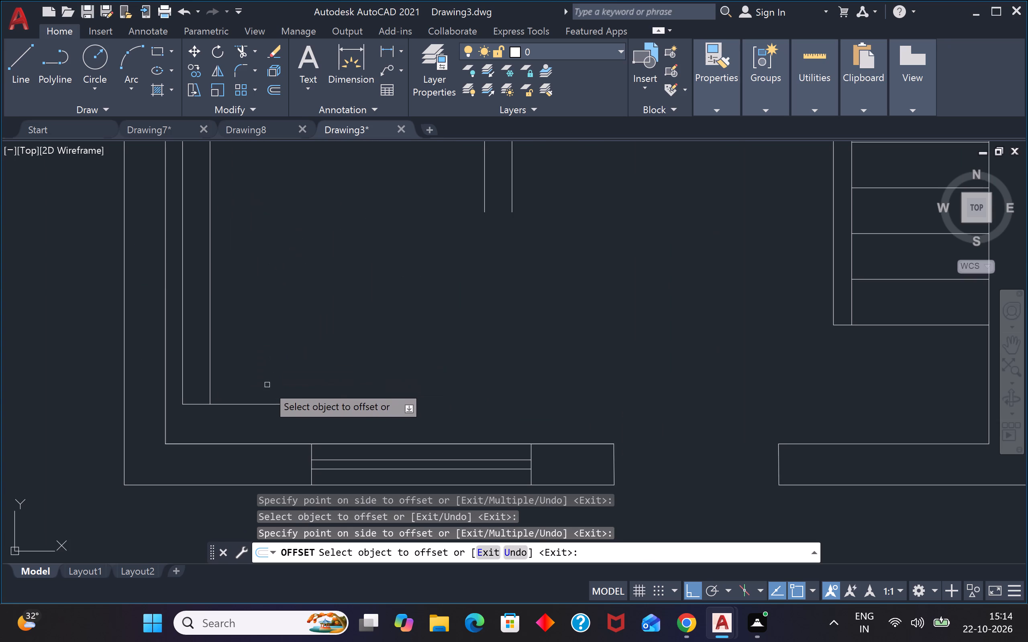
left_click(263, 402)
left_click(279, 354)
key("Escape")
key("Escape")
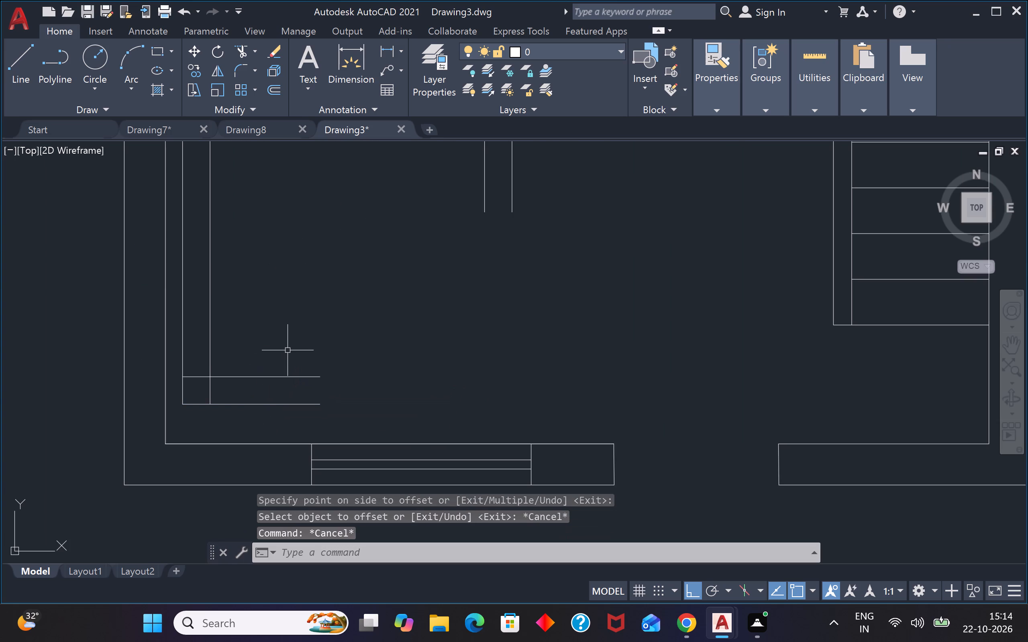
Trim the overlapping ends of the offset lines at the southwest corner of the sofa outline.
key("t")
key("r")
key("space")
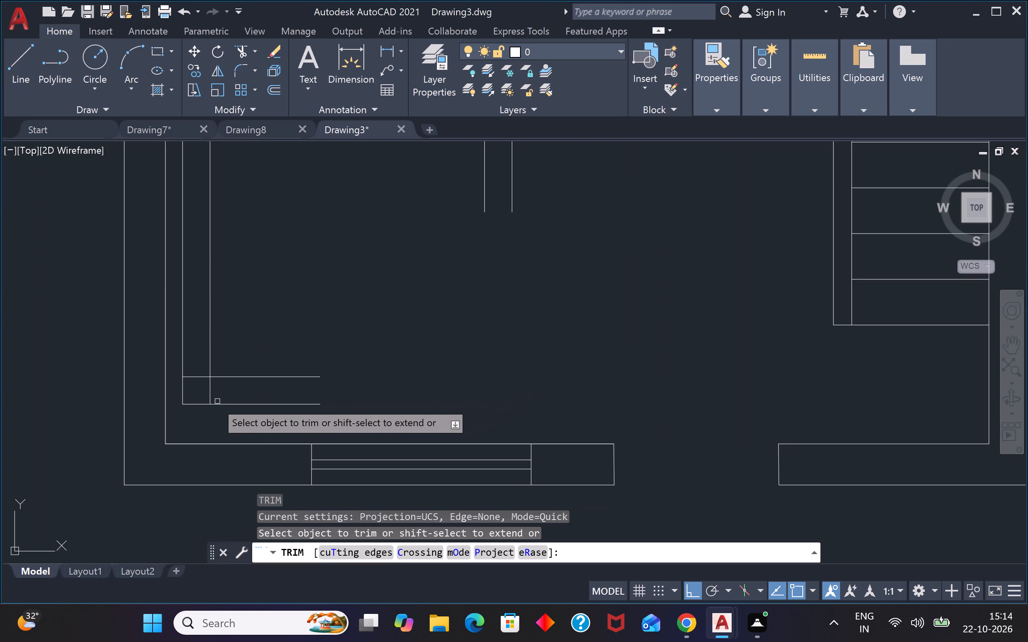
scroll(211, 400, "up", 2)
left_click(171, 323)
left_click(175, 371)
left_click_drag(190, 382, 194, 382)
left_click(280, 372)
scroll(280, 372, "down", 4)
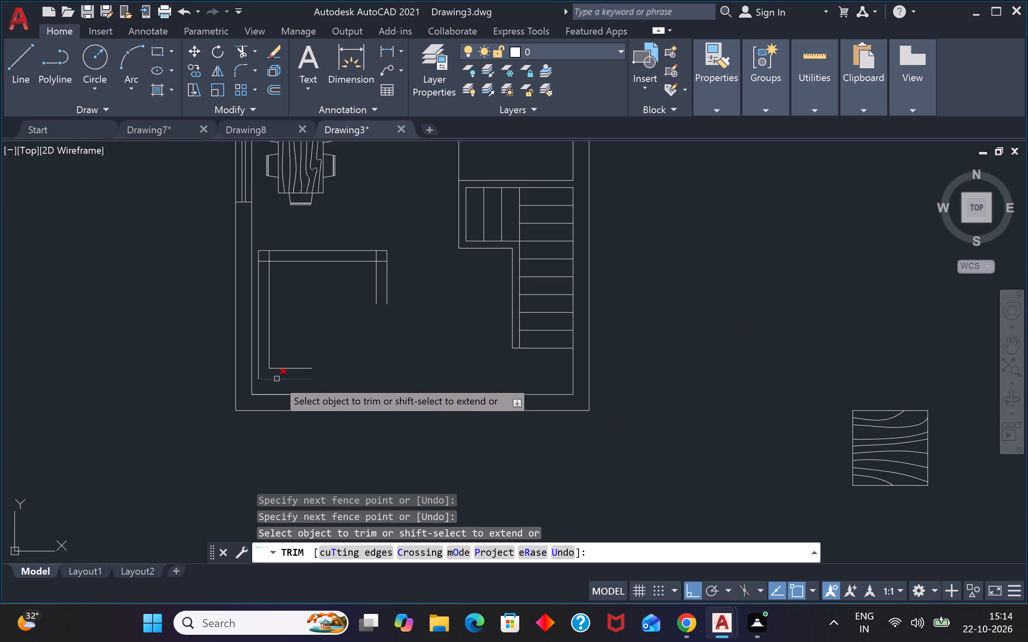
Trim the overlapping ends of the offset lines at the northwest corner of the sofa outline.
scroll(280, 397, "down", 2)
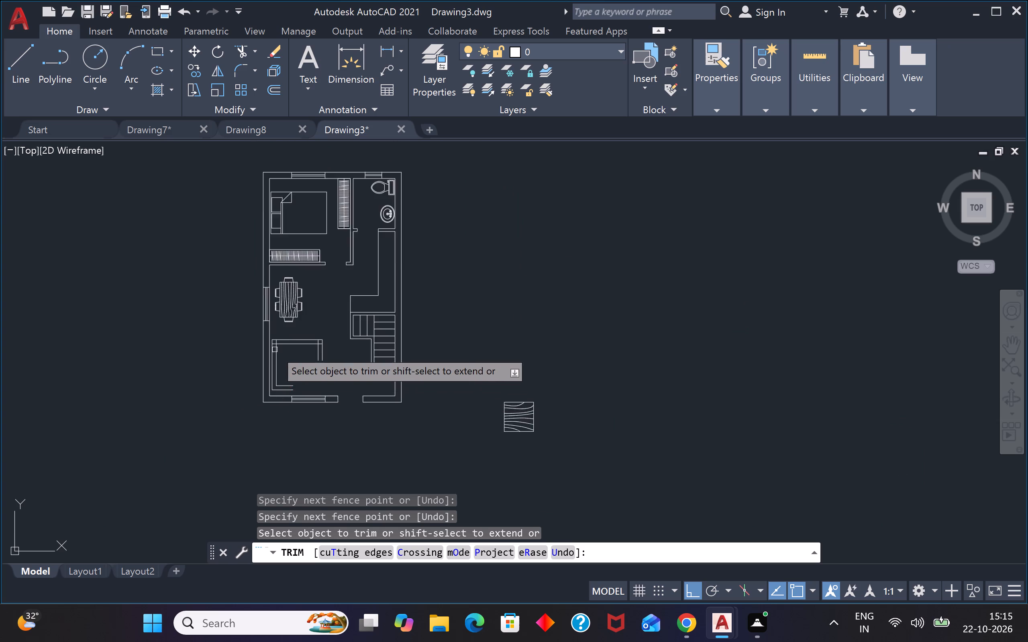
scroll(275, 349, "up", 4)
left_click(289, 296)
double_click(281, 297)
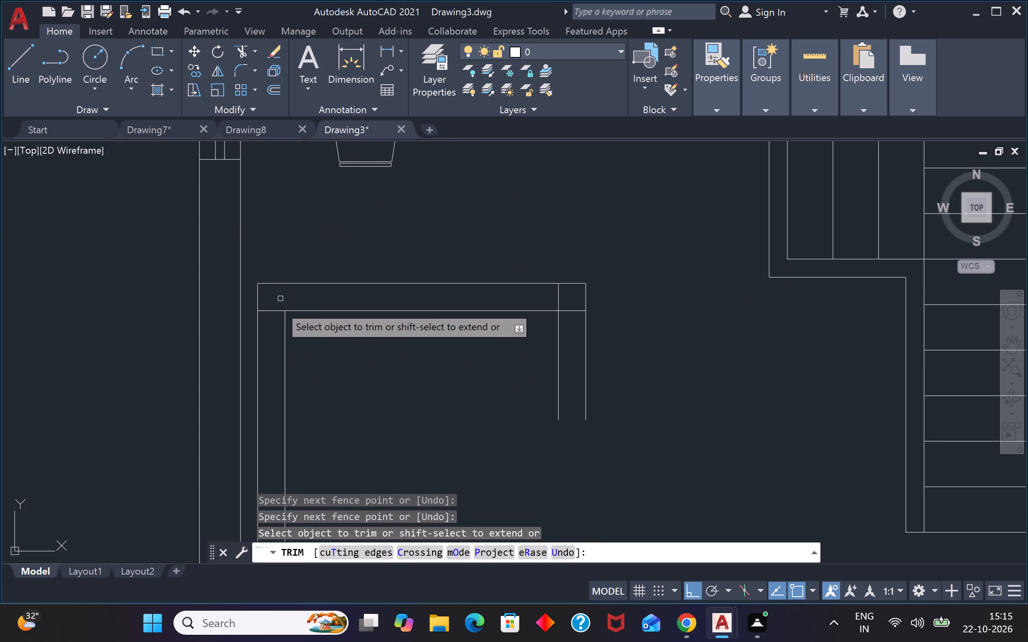
left_click(276, 337)
left_click(263, 285)
scroll(553, 342, "down", 1)
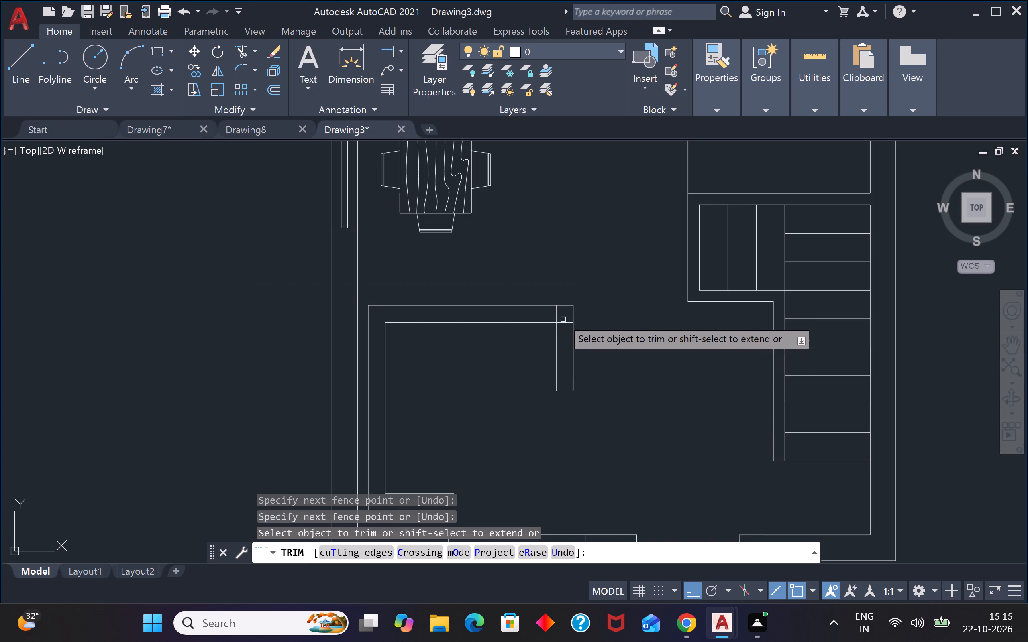
Trim the overlapping ends of the offset lines at the northeast corner of the sofa outline.
scroll(561, 317, "up", 3)
left_click(561, 317)
left_click_drag(465, 309, 471, 308)
left_click(567, 308)
left_click(579, 354)
scroll(579, 352, "down", 3)
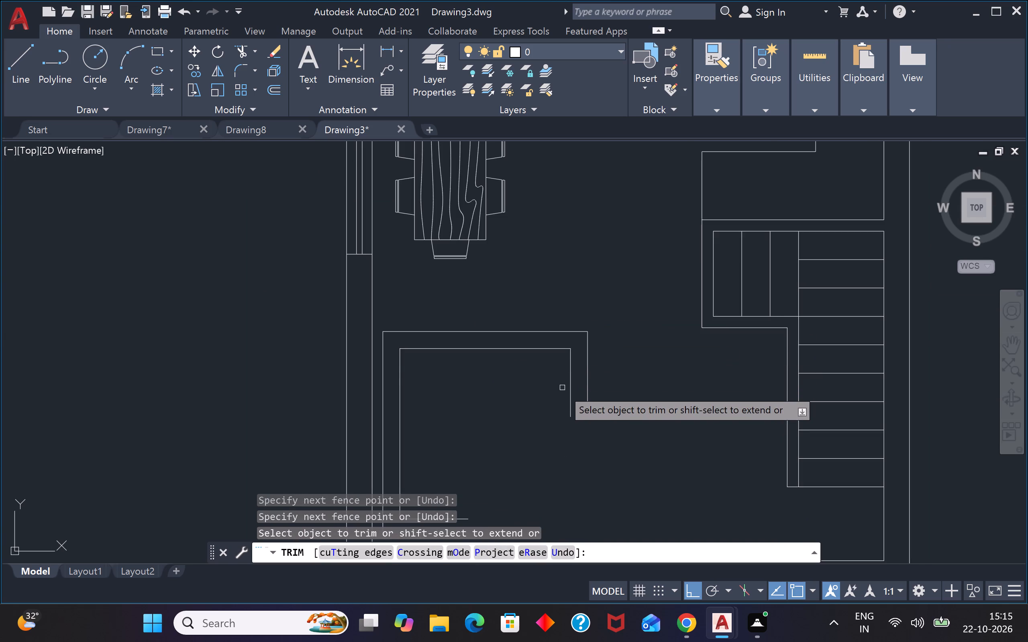
scroll(562, 388, "up", 2)
scroll(550, 400, "down", 3)
key("Escape")
key("Escape")
Close the open end of the sofa's short east arm with a line joining its inner and outer edges.
scroll(549, 420, "up", 3)
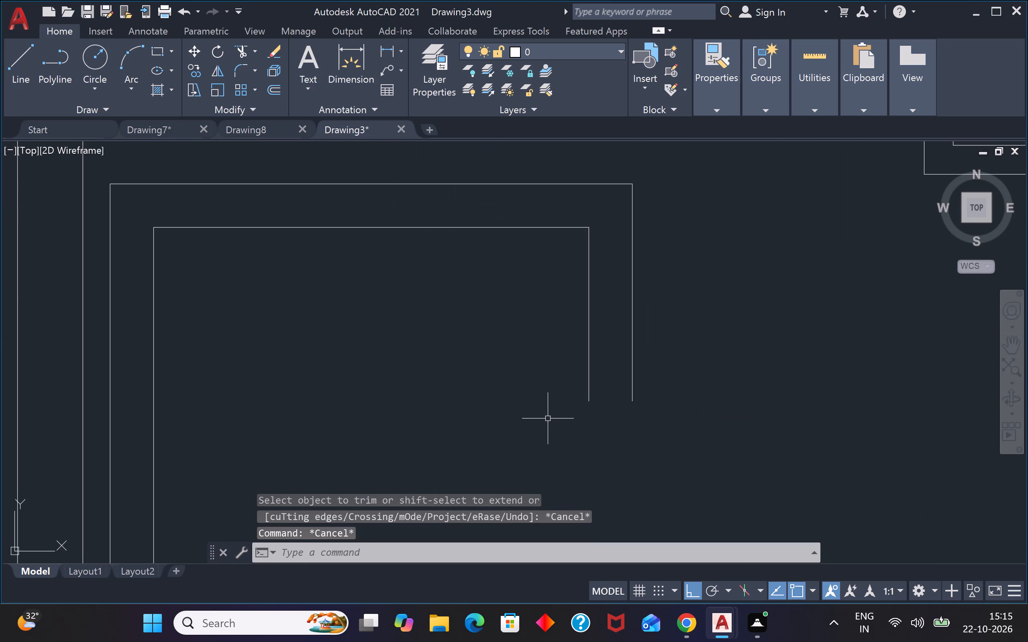
key("l")
key("space")
scroll(585, 416, "up", 4)
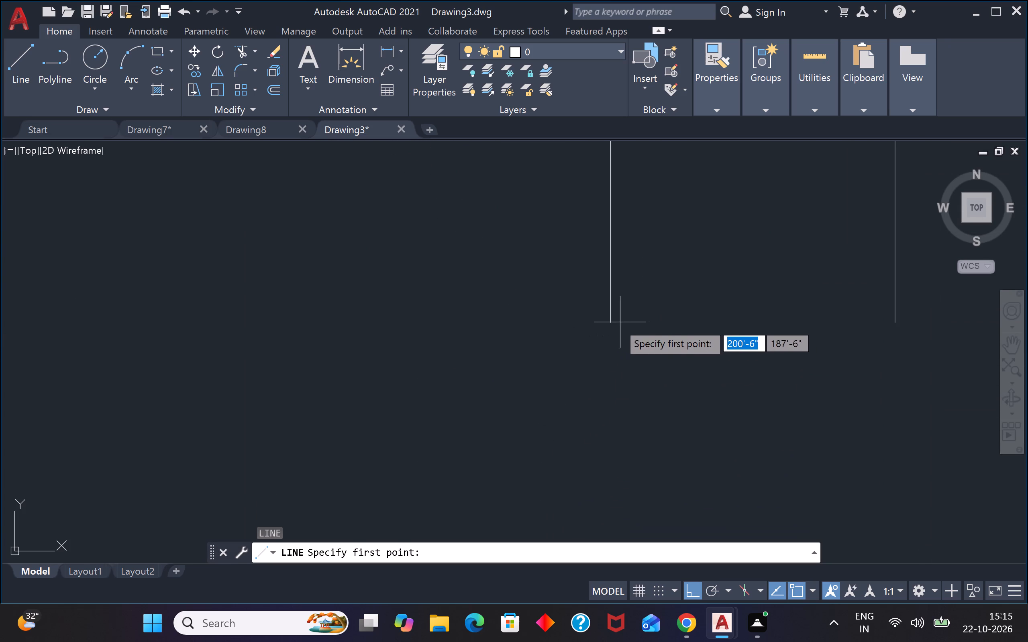
left_click(607, 323)
left_click(890, 323)
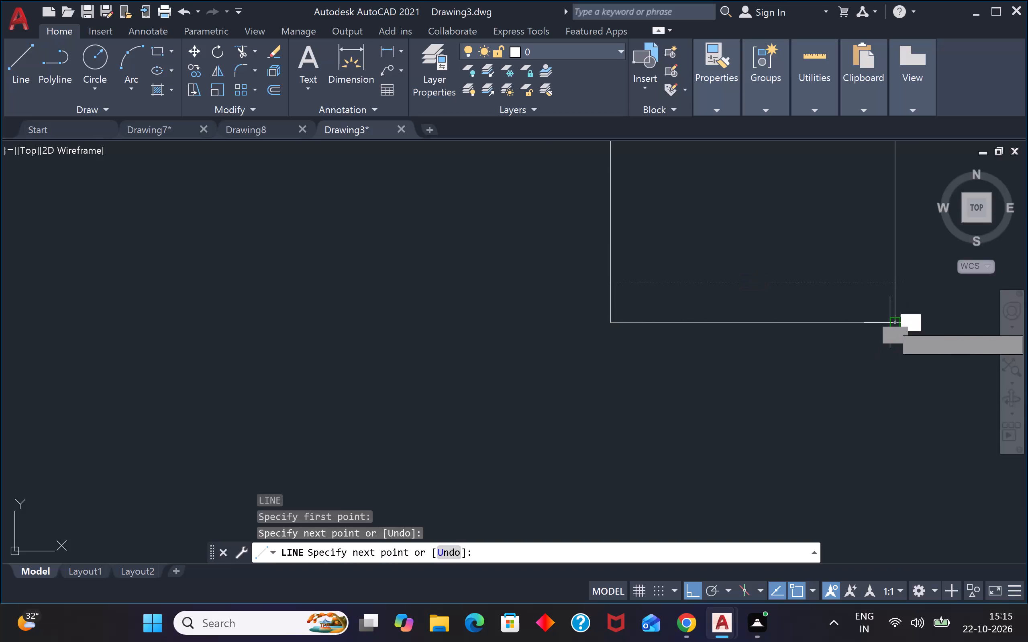
key("Escape")
Close the open end of the sofa's short south arm with a line joining its inner and outer edges.
scroll(890, 323, "down", 5)
key("space")
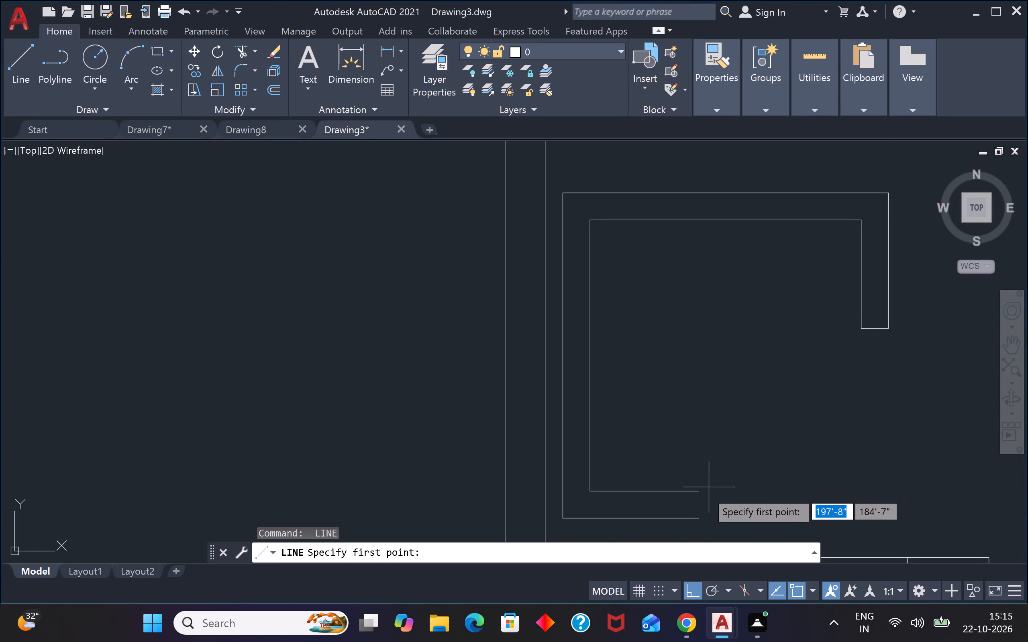
scroll(687, 498, "up", 3)
scroll(728, 456, "down", 3)
scroll(726, 500, "up", 4)
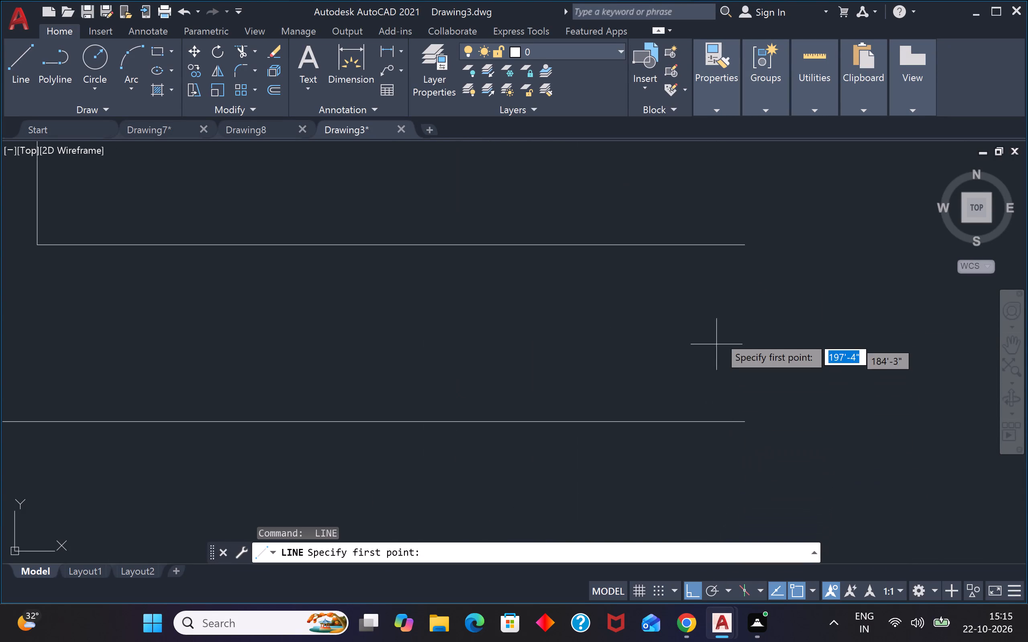
left_click(744, 244)
left_click(743, 420)
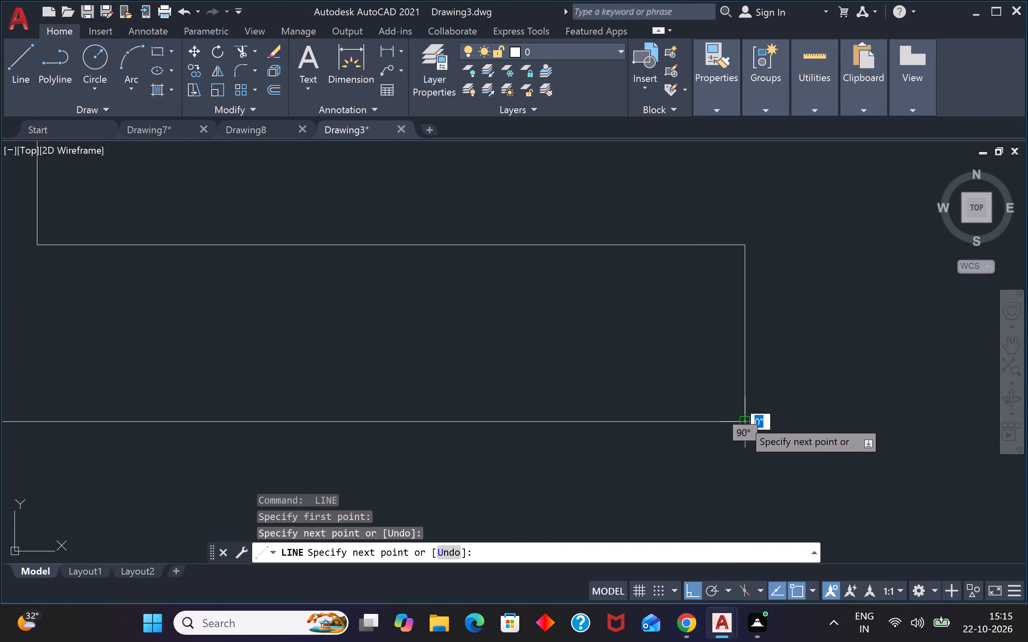
key("Escape")
scroll(751, 405, "down", 4)
scroll(755, 331, "down", 2)
scroll(761, 294, "up", 1)
key("Escape")
key("Escape")
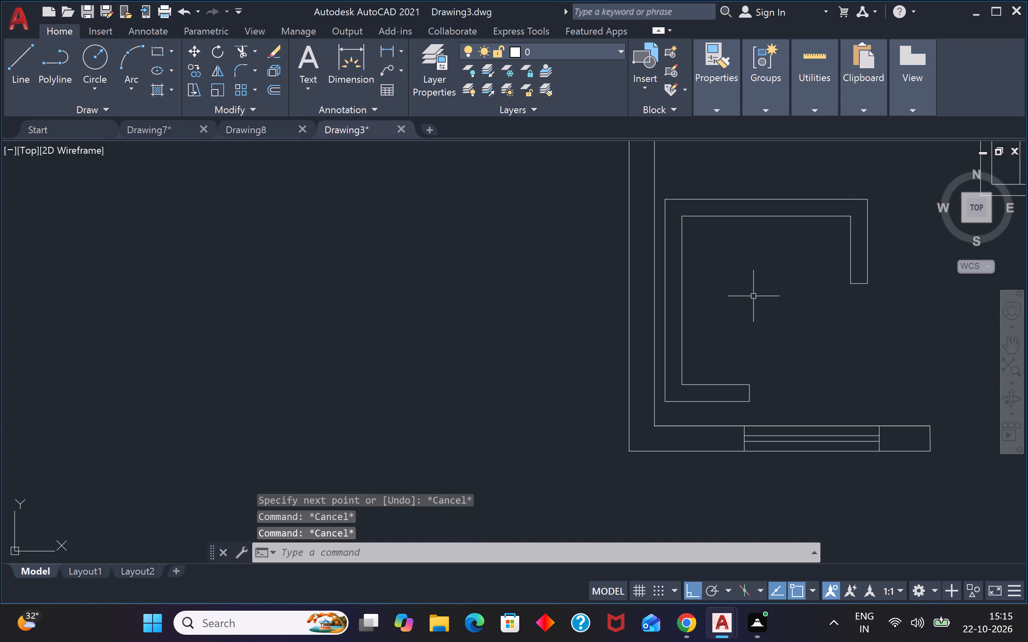
Draw a 1'6" by 1'6" square seat cushion in the inner northeast corner of the sofa outline.
key("r")
key("e")
type("c")
key("space")
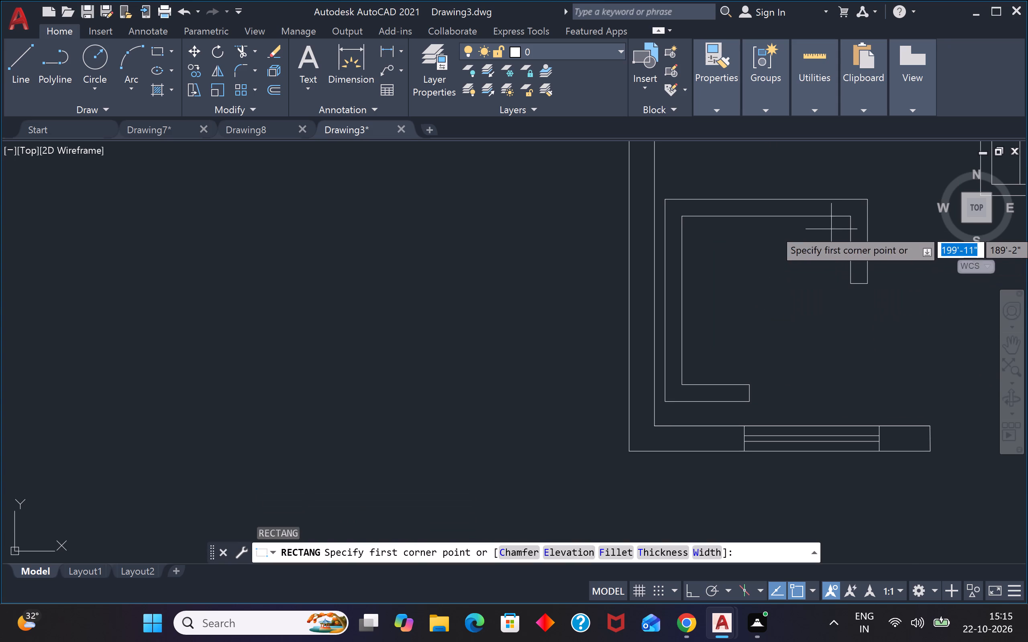
scroll(839, 226, "up", 4)
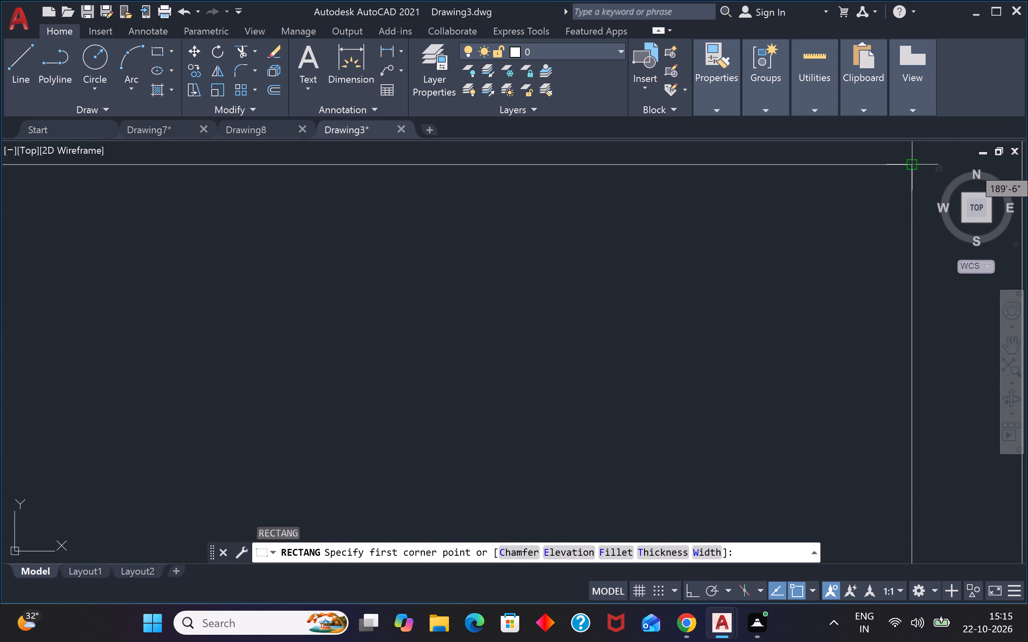
left_click(912, 167)
scroll(895, 185, "down", 4)
key("1")
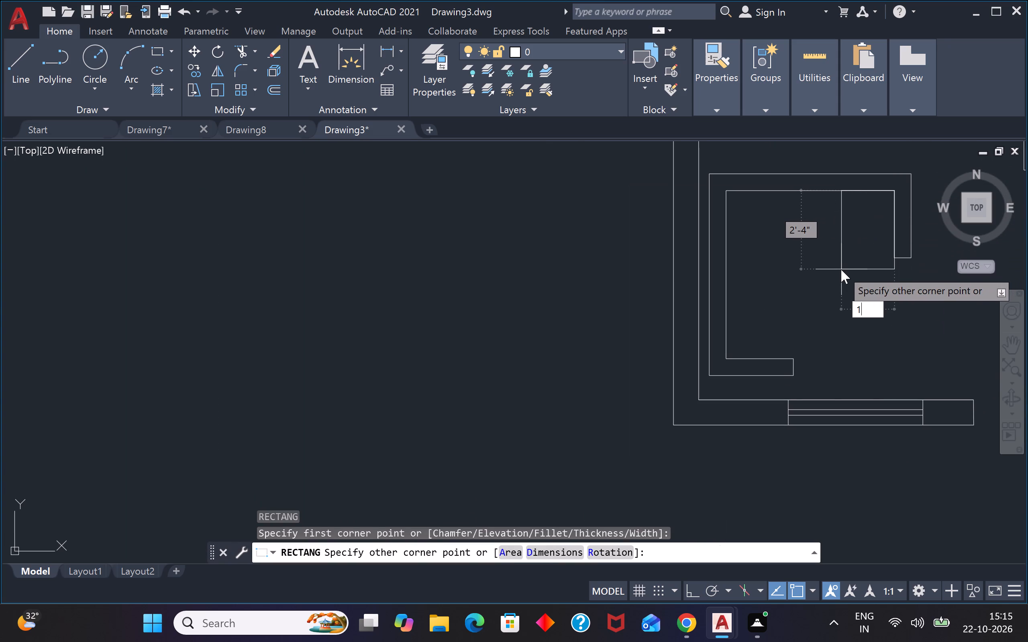
key("apostrophe")
type("6\"")
key("Tab")
type("1'6'")
key("Return")
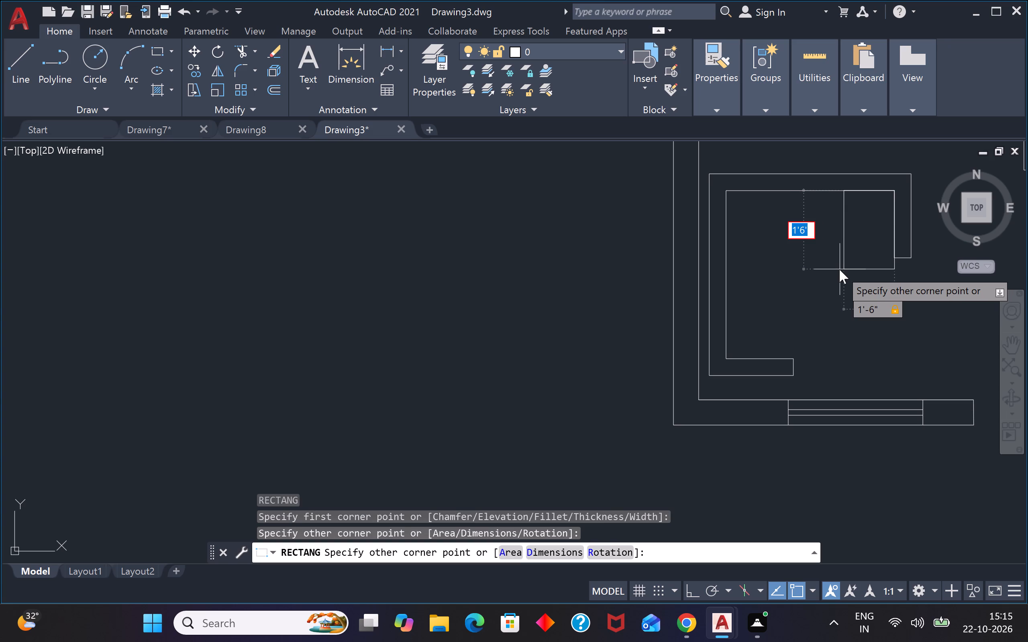
key("BackSpace")
type("1'")
type("6\"")
key("Return")
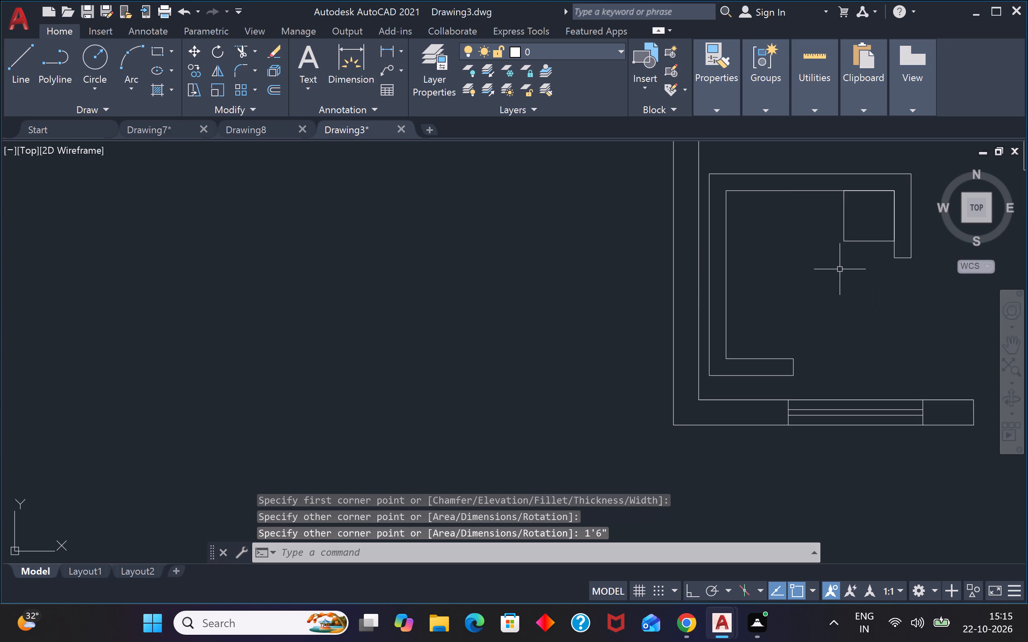
key("Escape")
key("Escape")
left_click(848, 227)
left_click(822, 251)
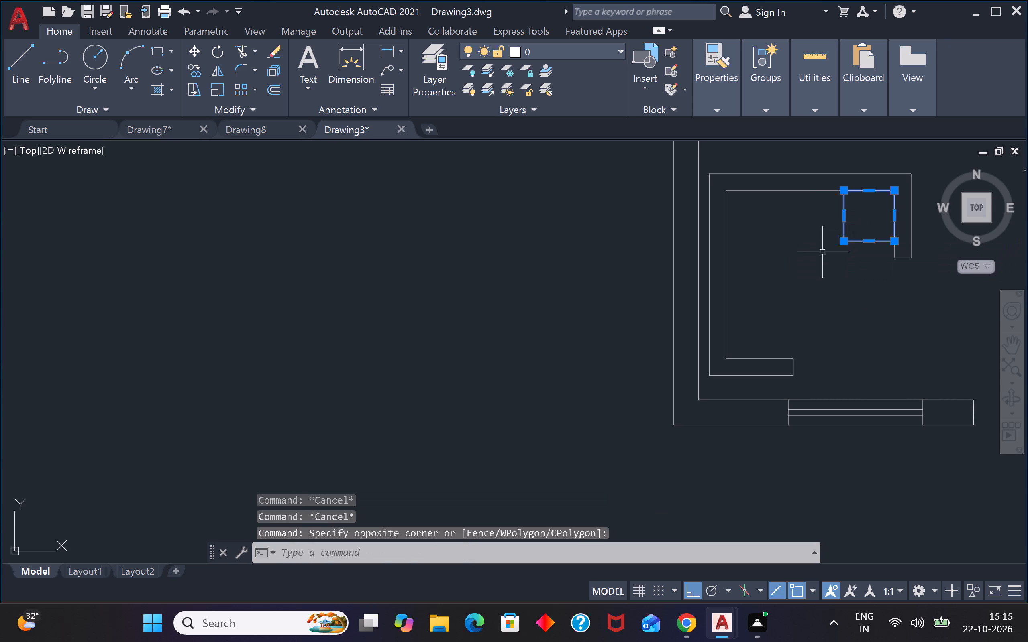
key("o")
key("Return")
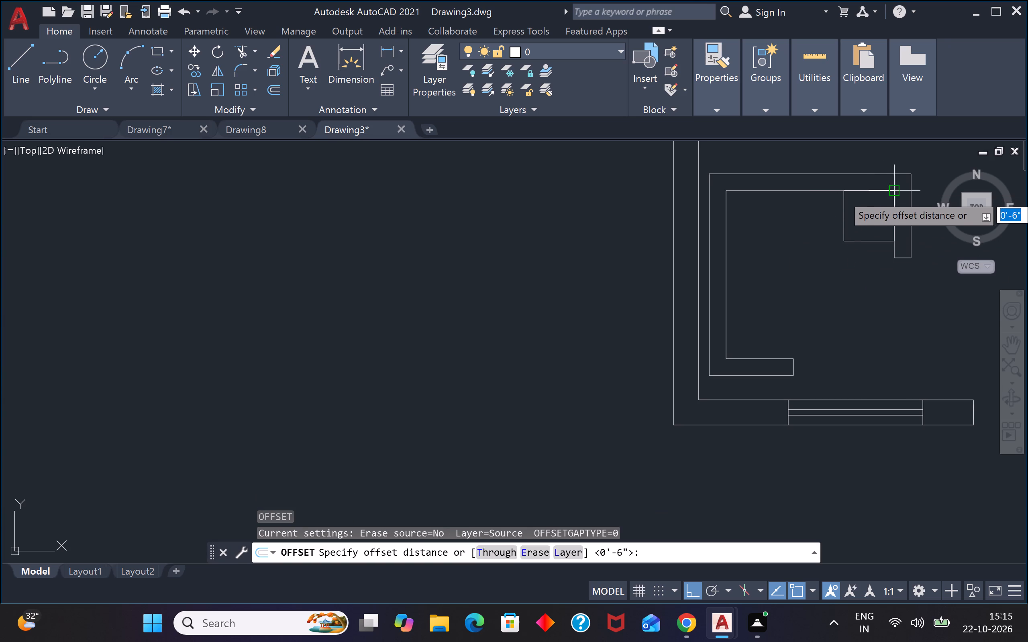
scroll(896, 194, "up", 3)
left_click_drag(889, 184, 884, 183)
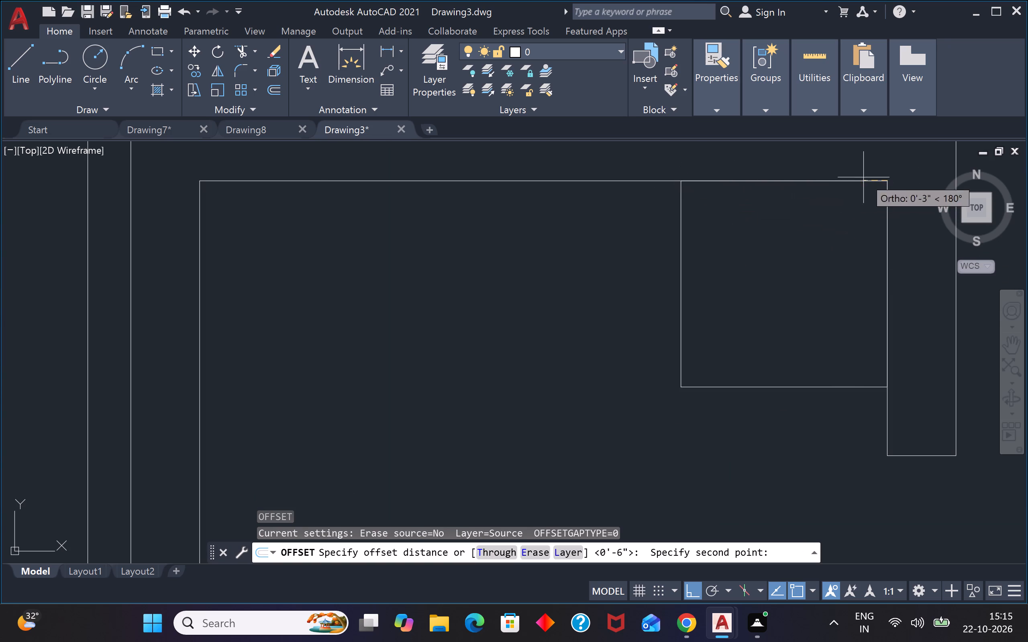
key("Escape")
Copy the square seat twice westward along the sofa's north back, each copy edge to edge with the previous one.
left_click_drag(773, 254, 758, 254)
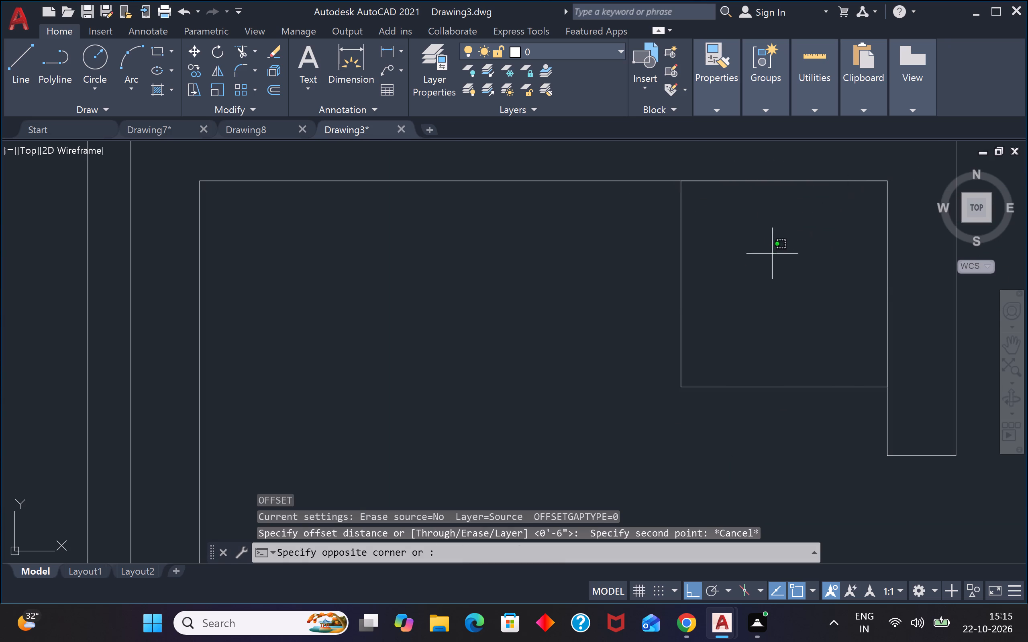
left_click_drag(758, 254, 755, 256)
left_click_drag(462, 351, 467, 350)
key("c")
key("o")
key("Return")
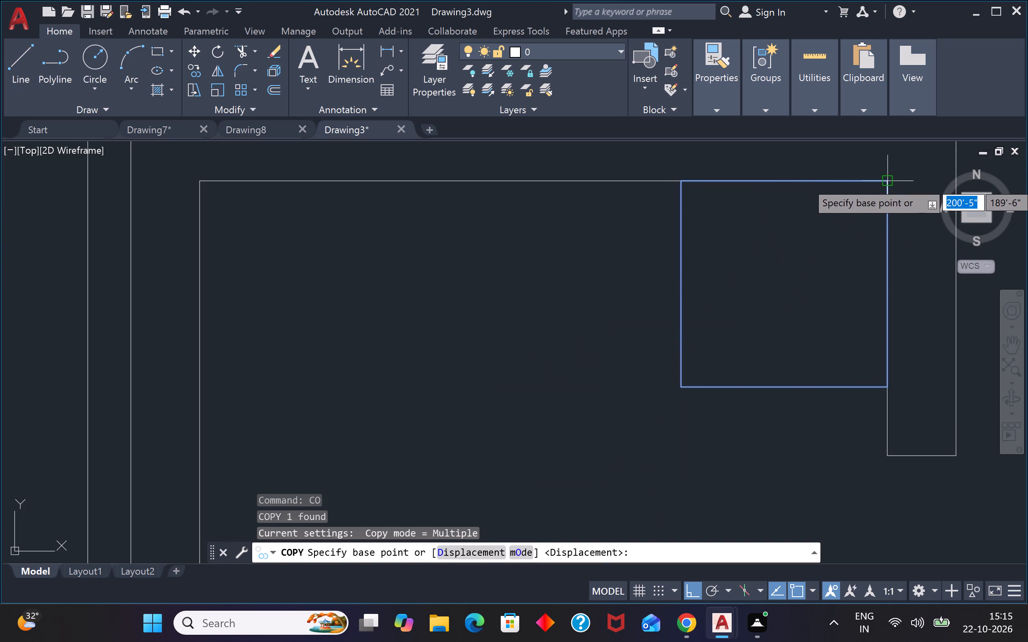
left_click_drag(883, 181, 875, 181)
left_click(683, 185)
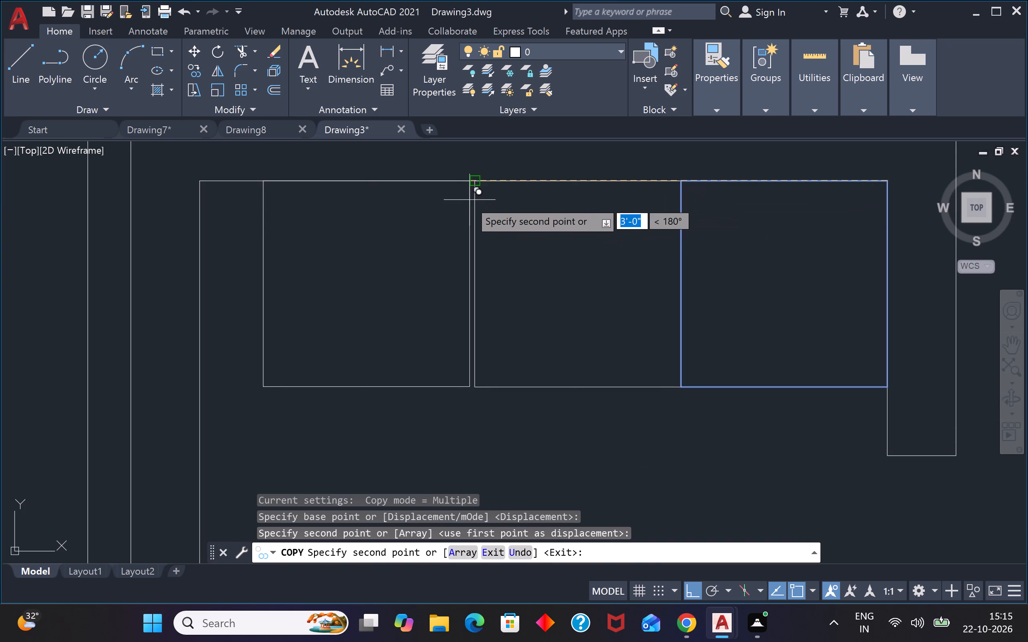
left_click(473, 182)
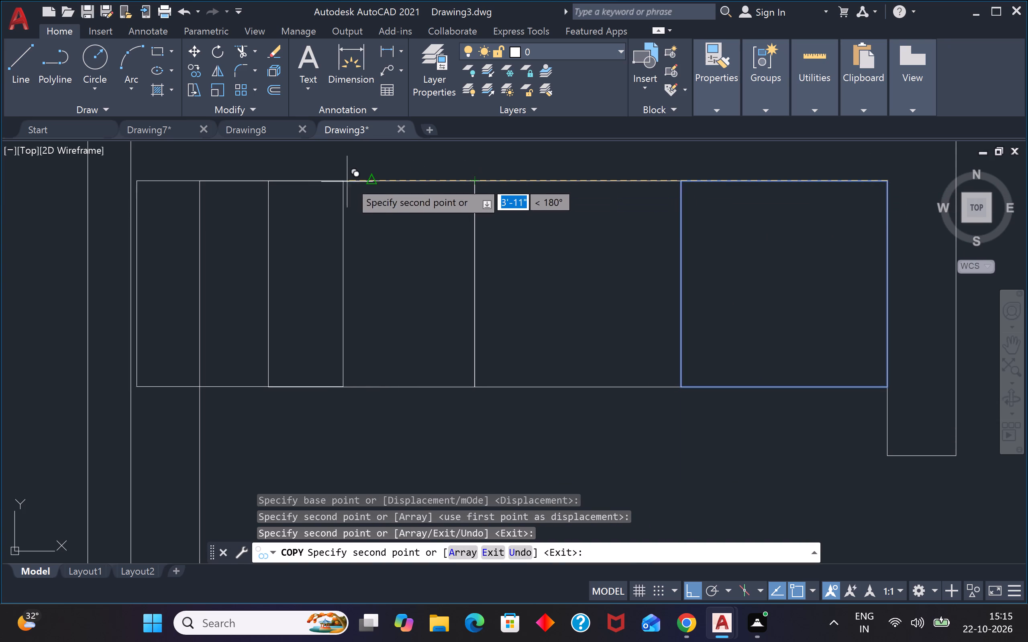
scroll(413, 183, "down", 3)
key("Escape")
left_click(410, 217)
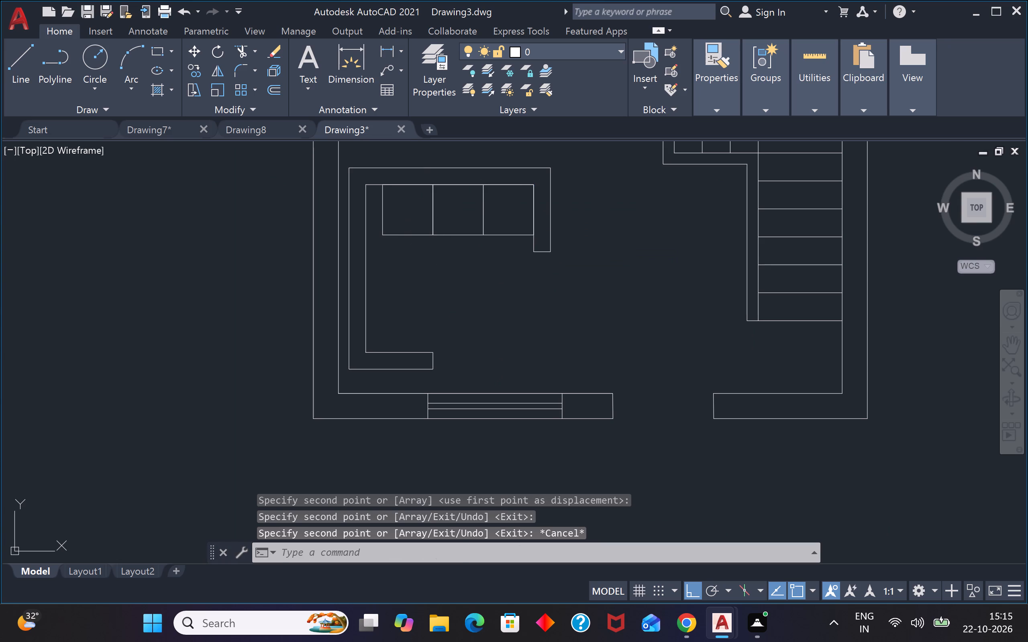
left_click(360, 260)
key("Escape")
Copy the westernmost seat three times along the sofa's west back, stacking the copies northward from the inner southwest corner.
left_click(406, 234)
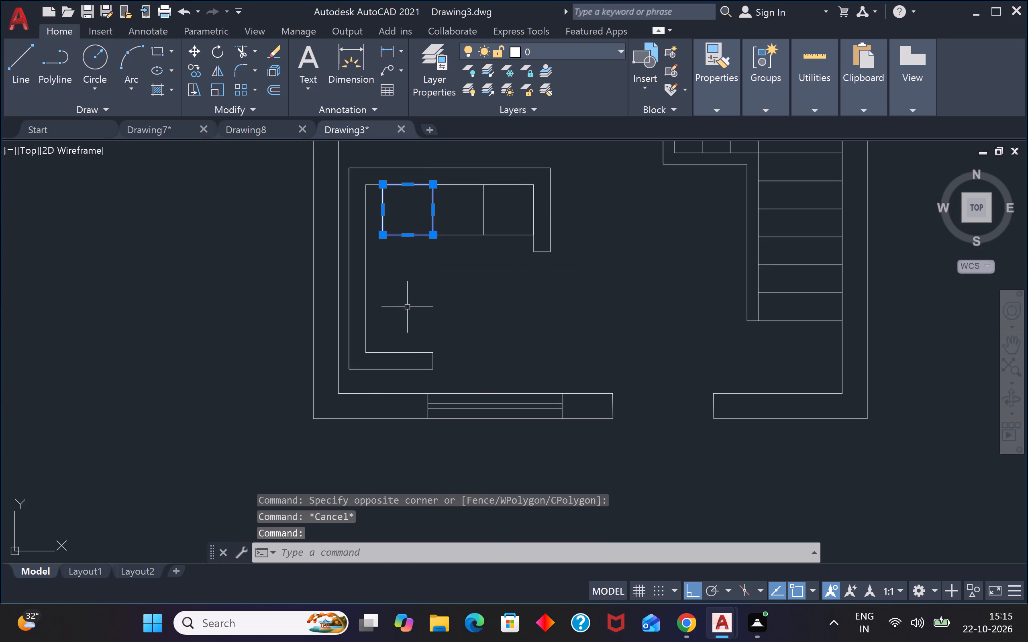
key("c")
key("o")
key("Return")
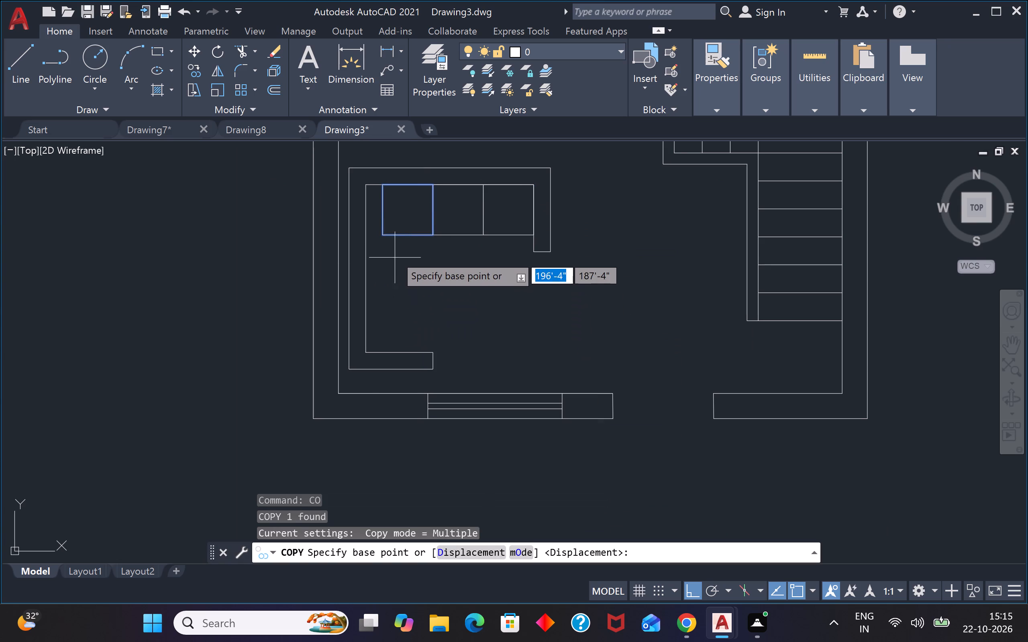
left_click(383, 236)
key("F8")
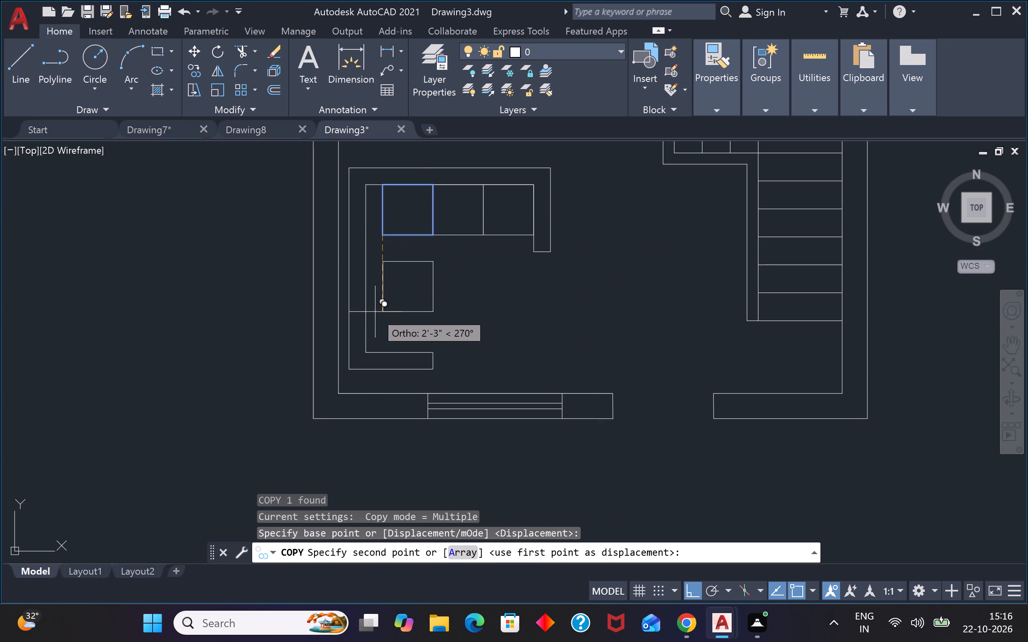
scroll(376, 312, "up", 3)
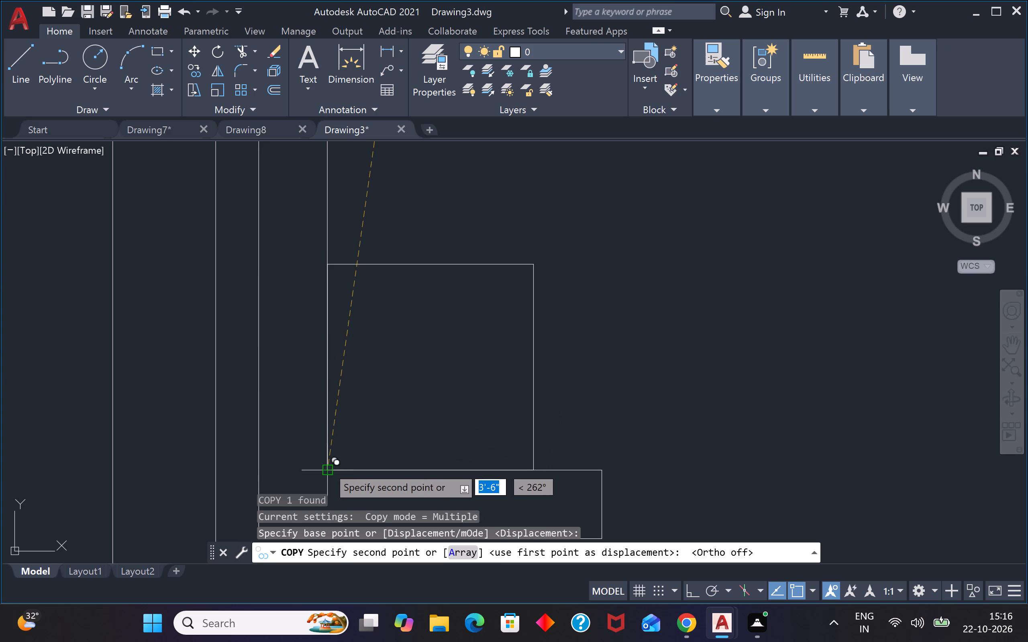
left_click(327, 466)
scroll(351, 430, "down", 3)
scroll(337, 367, "up", 3)
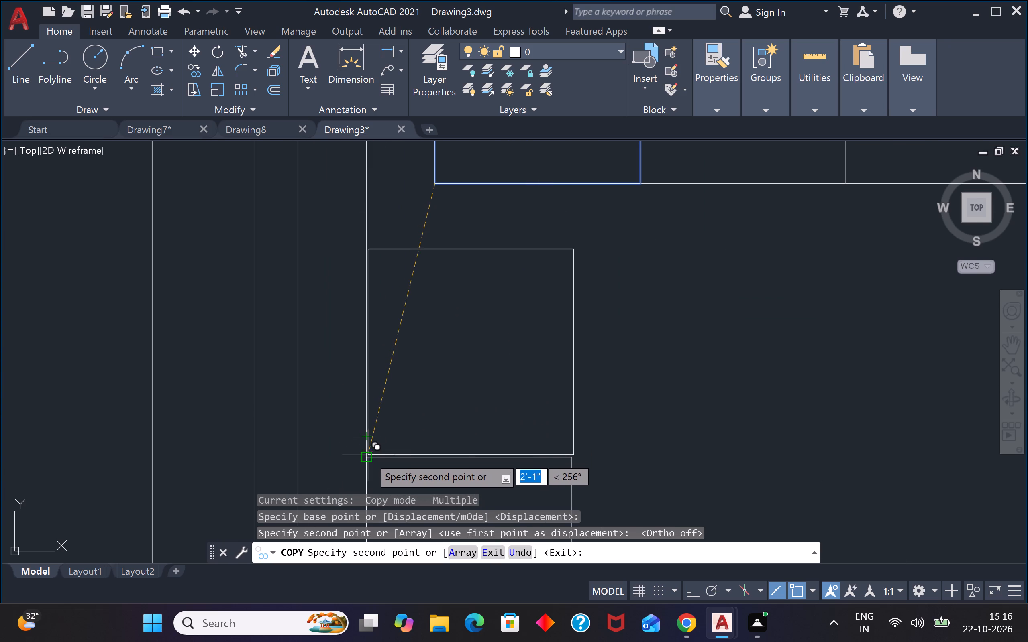
left_click(368, 457)
scroll(380, 432, "down", 3)
scroll(388, 393, "up", 3)
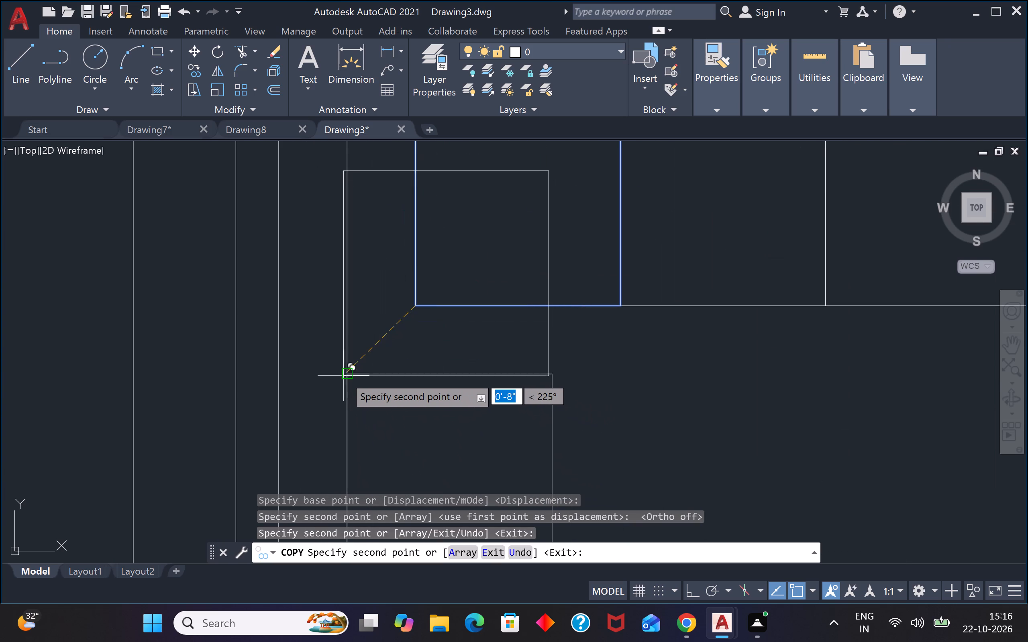
left_click(343, 376)
scroll(353, 373, "down", 2)
key("Escape")
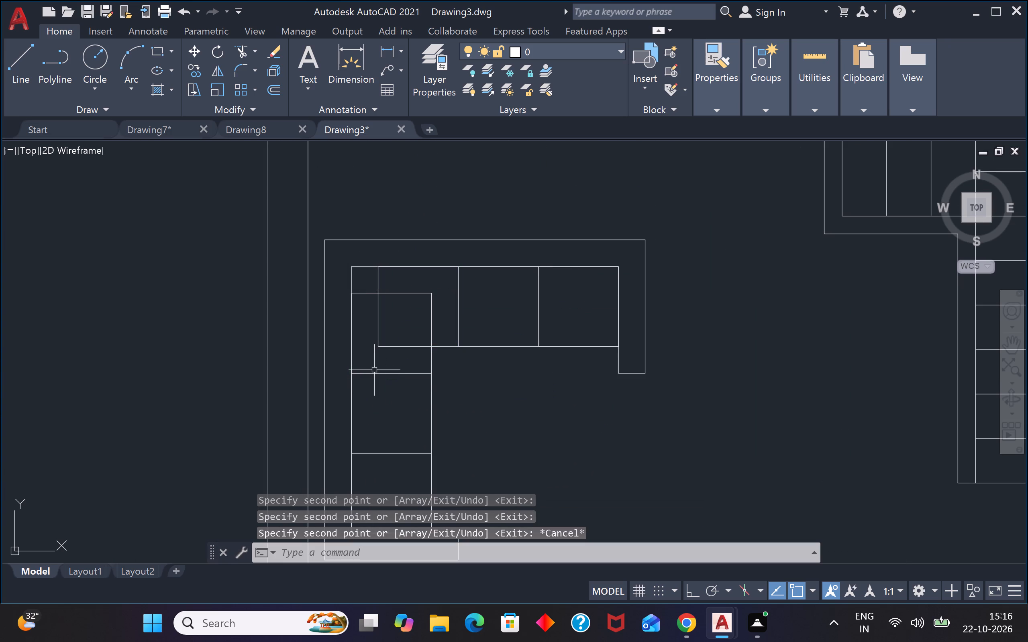
Trim the overlapping seat lines inside the sofa's northwest corner to leave one open L-shaped corner seat.
type("tr")
key("space")
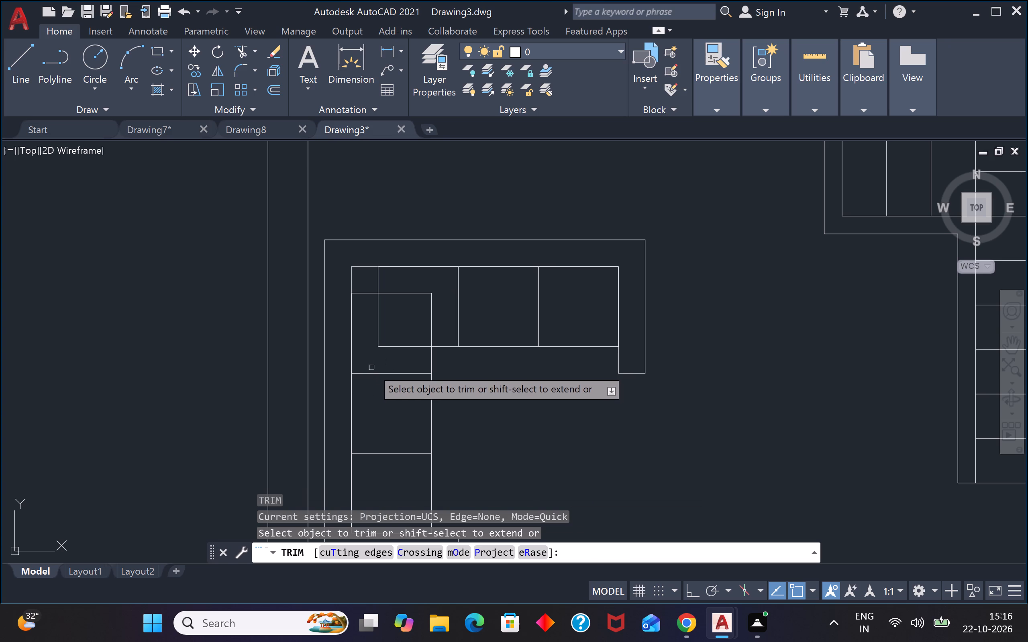
left_click(372, 356)
left_click(434, 294)
left_click(402, 313)
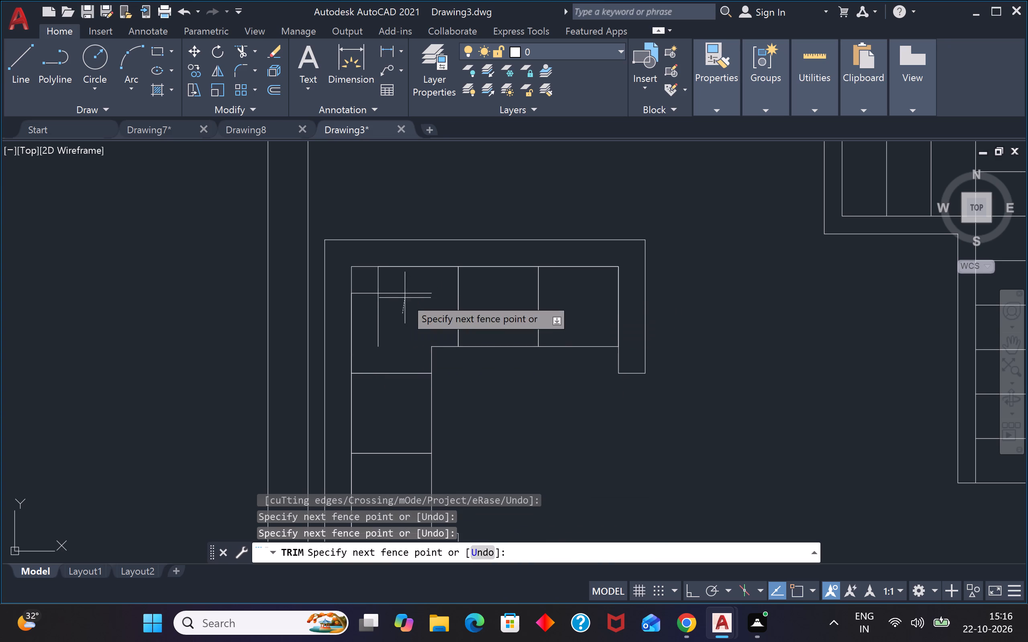
left_click(405, 292)
left_click(366, 335)
left_click(389, 331)
left_click(371, 295)
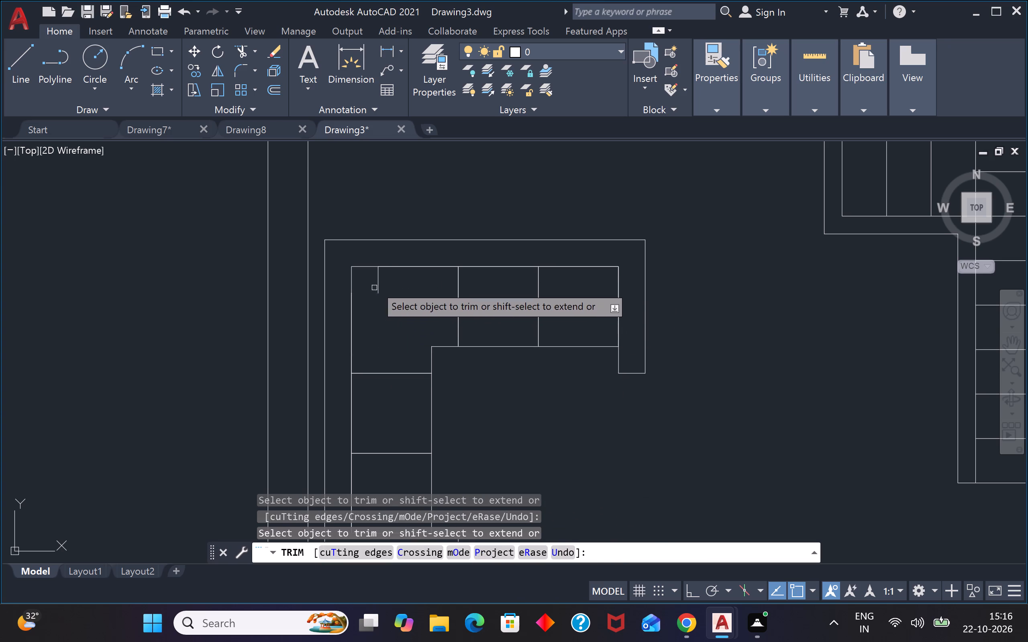
left_click(376, 282)
left_click_drag(395, 282, 405, 292)
scroll(421, 300, "down", 1)
key("Escape")
Draw a diagonal line across the corner seat from the sofa's inner northwest corner to the seats' inside corner.
scroll(450, 359, "down", 1)
scroll(451, 354, "up", 2)
key("l")
key("space")
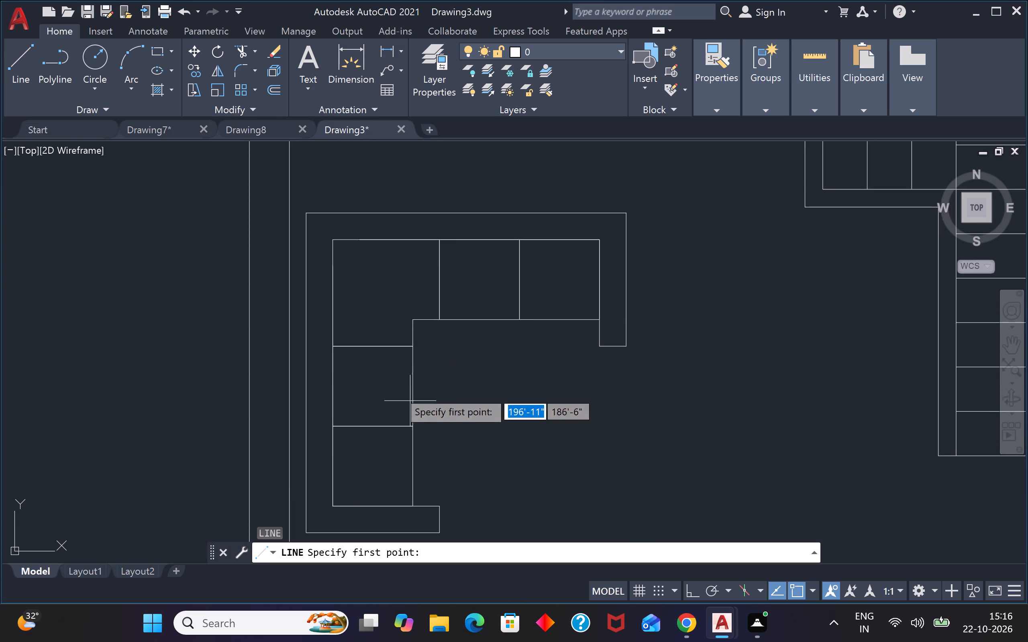
scroll(375, 329, "up", 3)
scroll(347, 266, "down", 3)
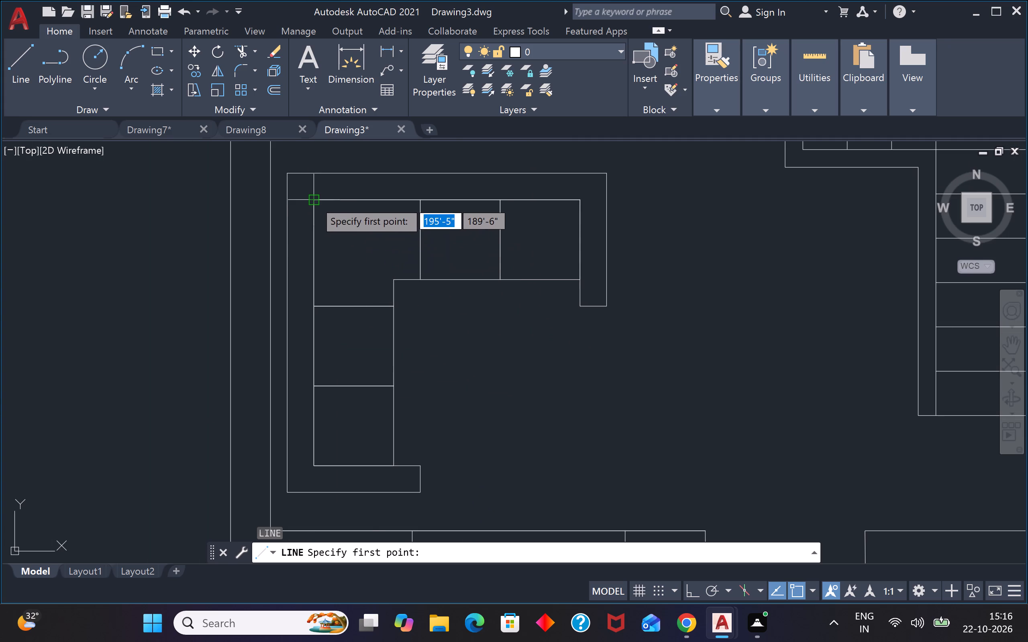
left_click(313, 199)
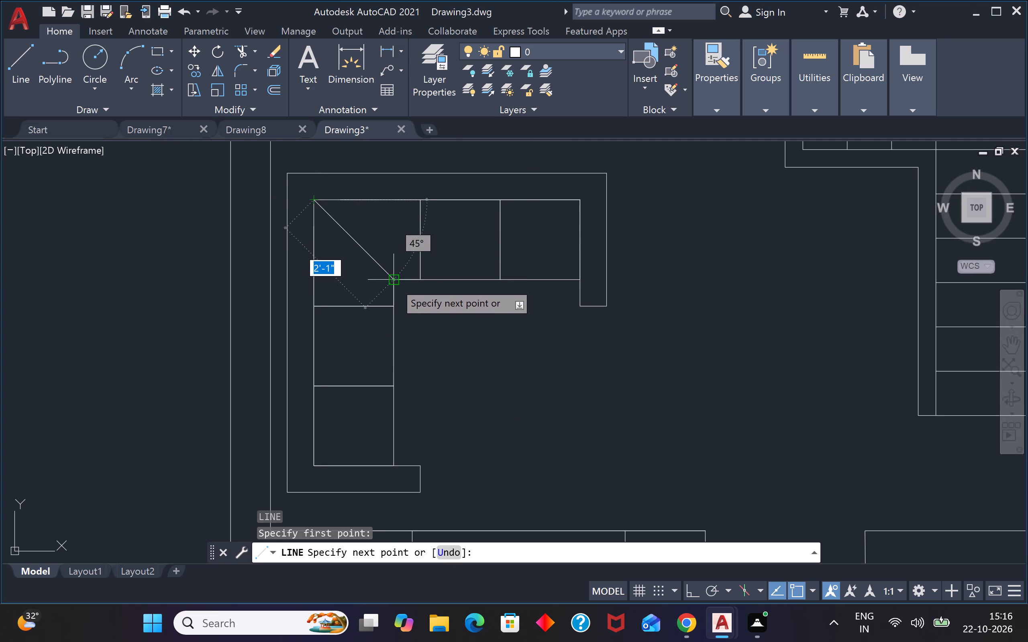
left_click(394, 282)
key("Escape")
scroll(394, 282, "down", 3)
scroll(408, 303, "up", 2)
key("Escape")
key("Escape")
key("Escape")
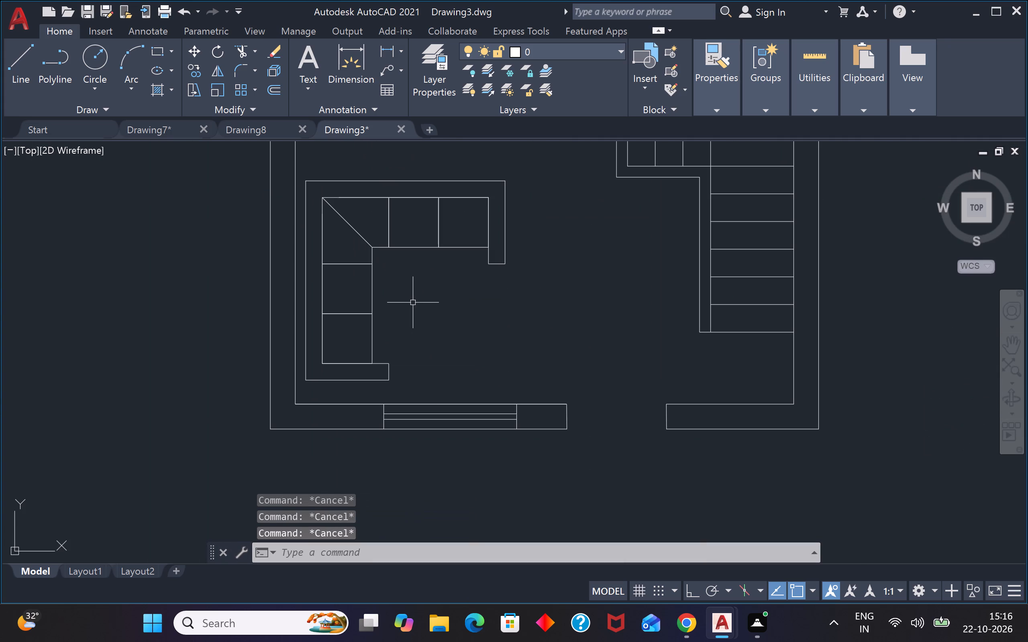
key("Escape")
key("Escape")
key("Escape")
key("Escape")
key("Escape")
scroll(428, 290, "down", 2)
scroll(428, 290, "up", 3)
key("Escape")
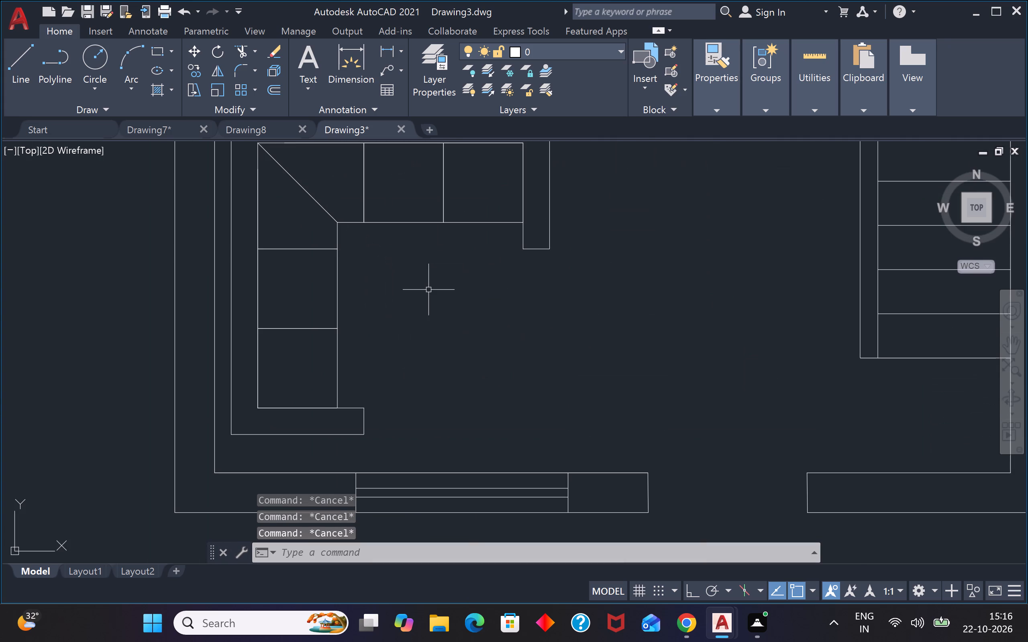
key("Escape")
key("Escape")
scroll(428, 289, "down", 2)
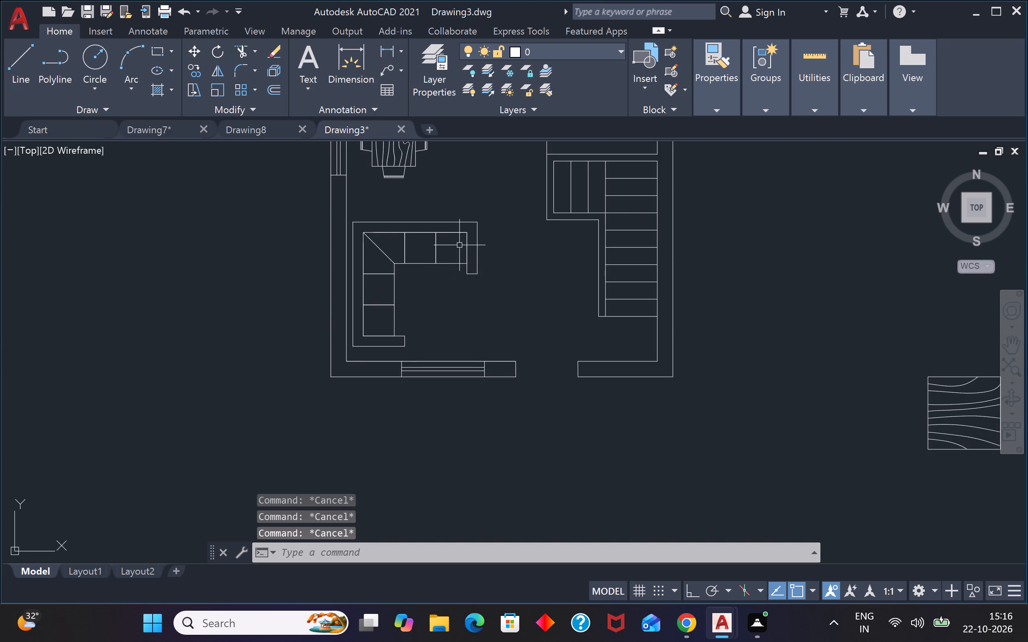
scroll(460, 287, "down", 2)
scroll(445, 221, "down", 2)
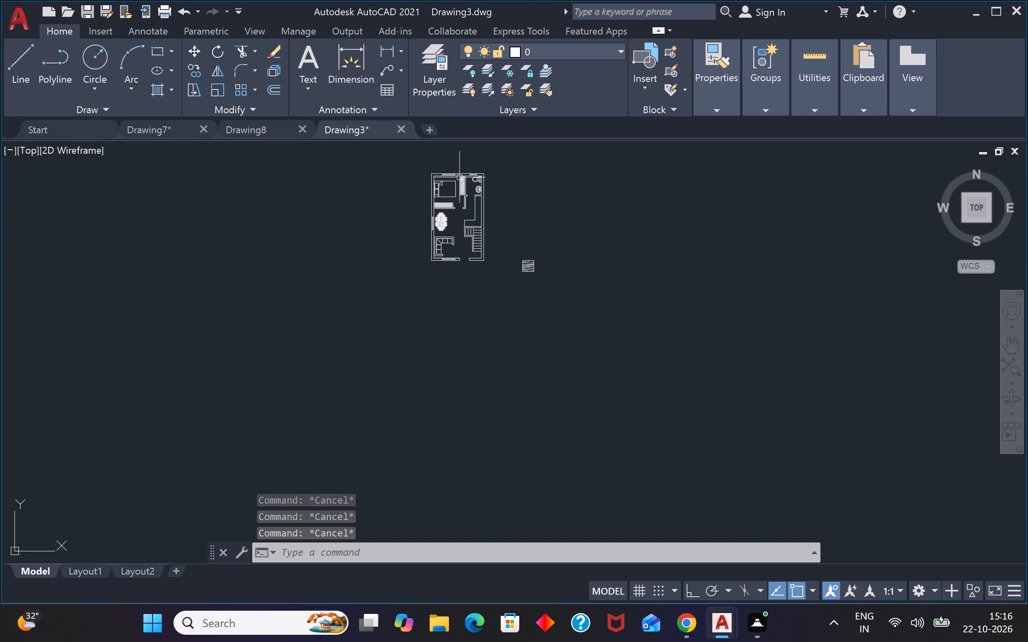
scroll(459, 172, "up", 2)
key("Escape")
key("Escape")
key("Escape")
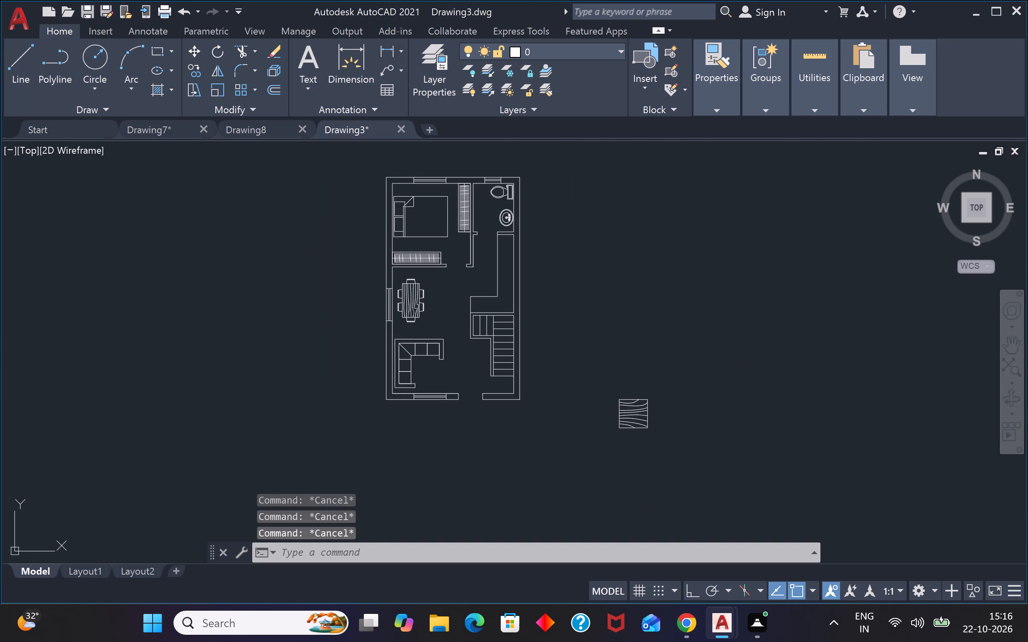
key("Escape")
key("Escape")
Draw a 1' by 1' square bedside table against the bed's north edge, starting from the bed's northwest corner.
scroll(420, 223, "up", 1)
key("r")
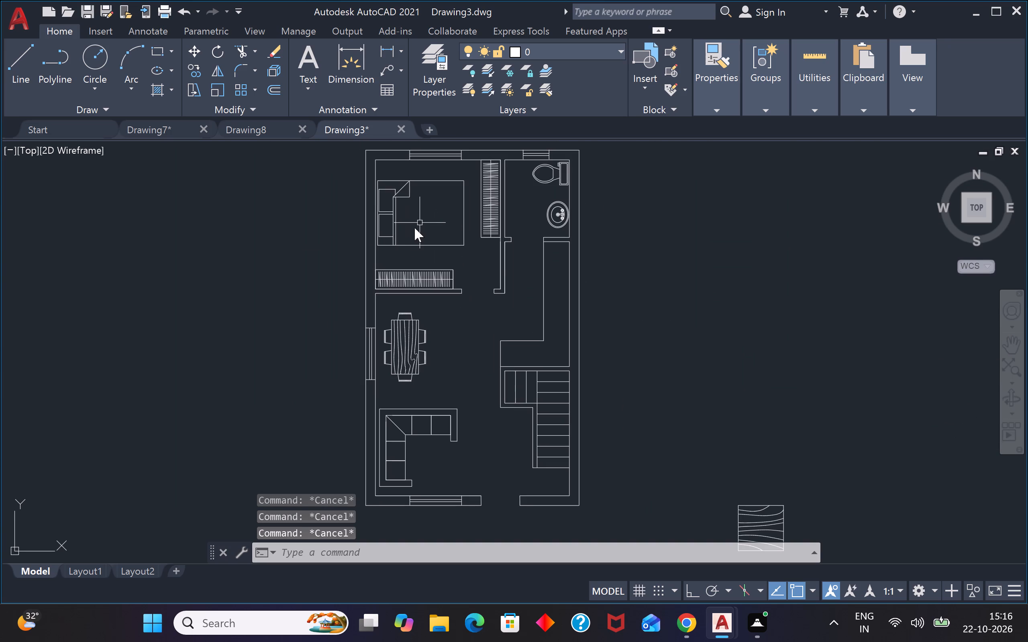
type("ec")
key("space")
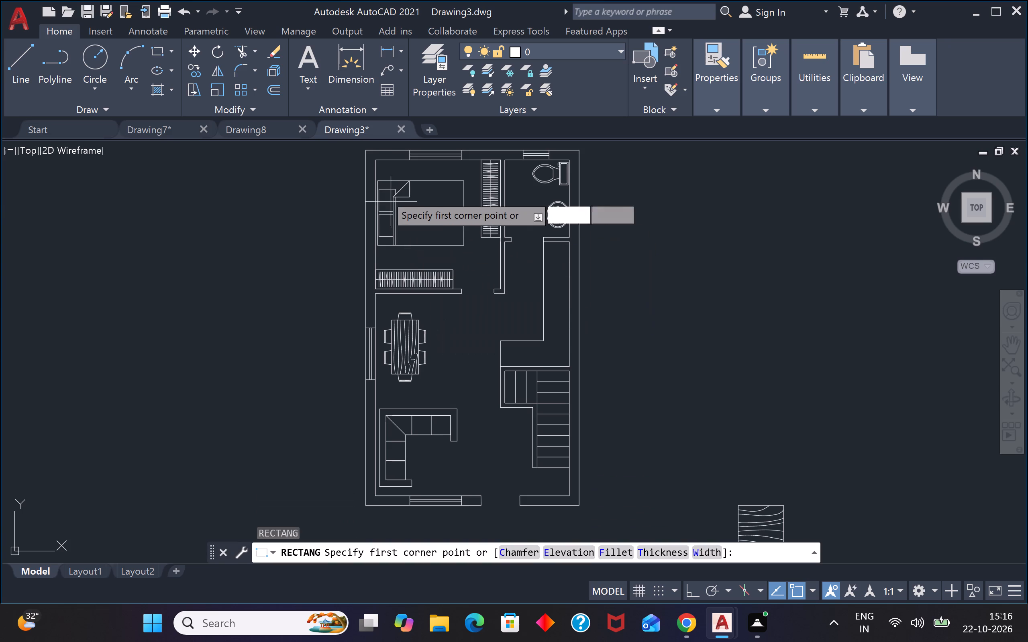
scroll(372, 165, "up", 3)
left_click_drag(387, 232, 397, 222)
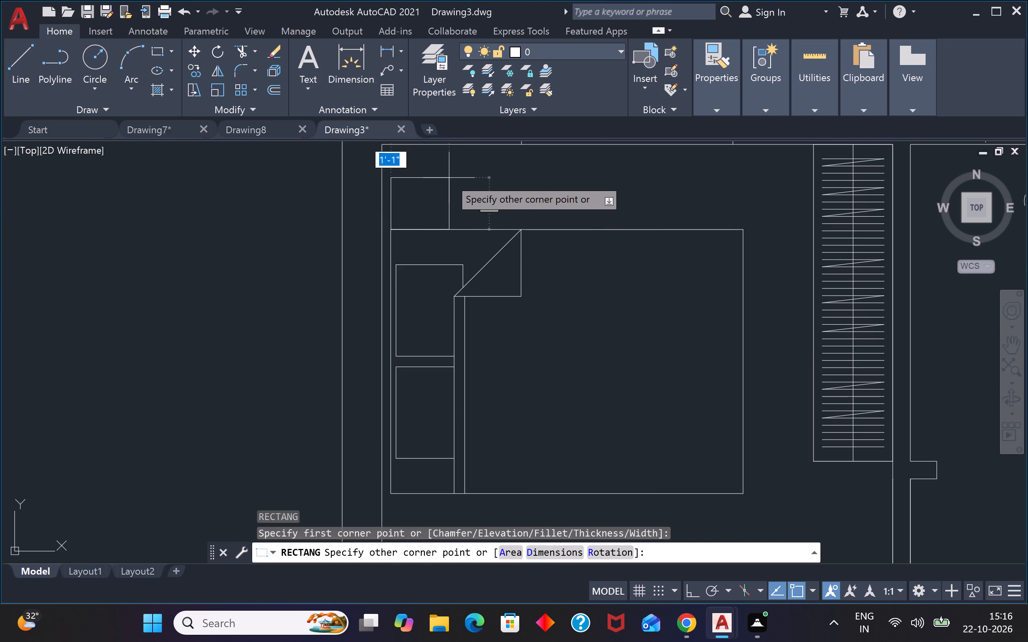
type("1'")
key("Tab")
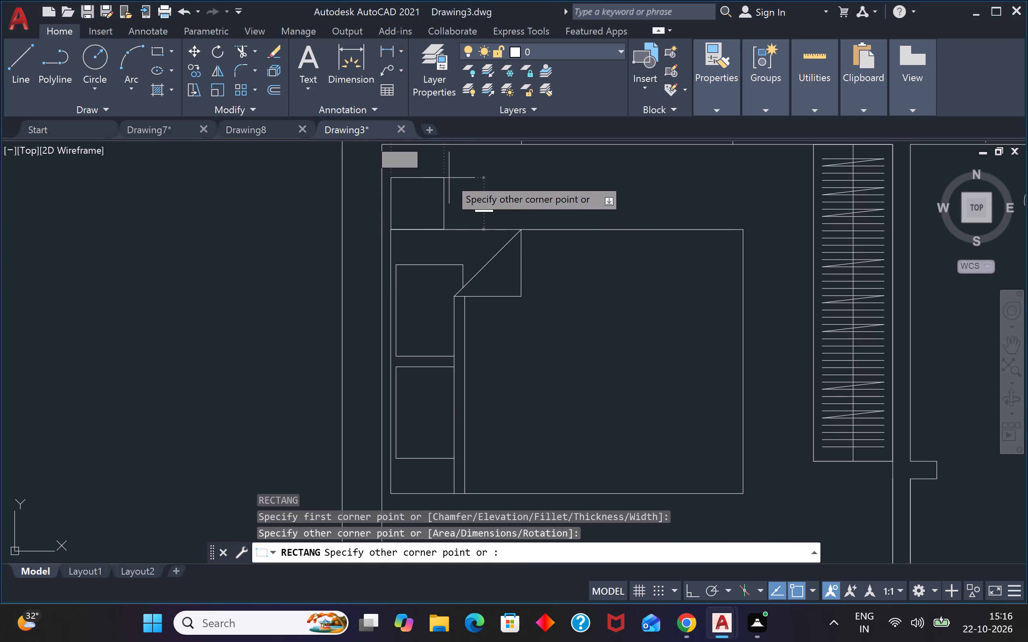
type("1'")
key("Return")
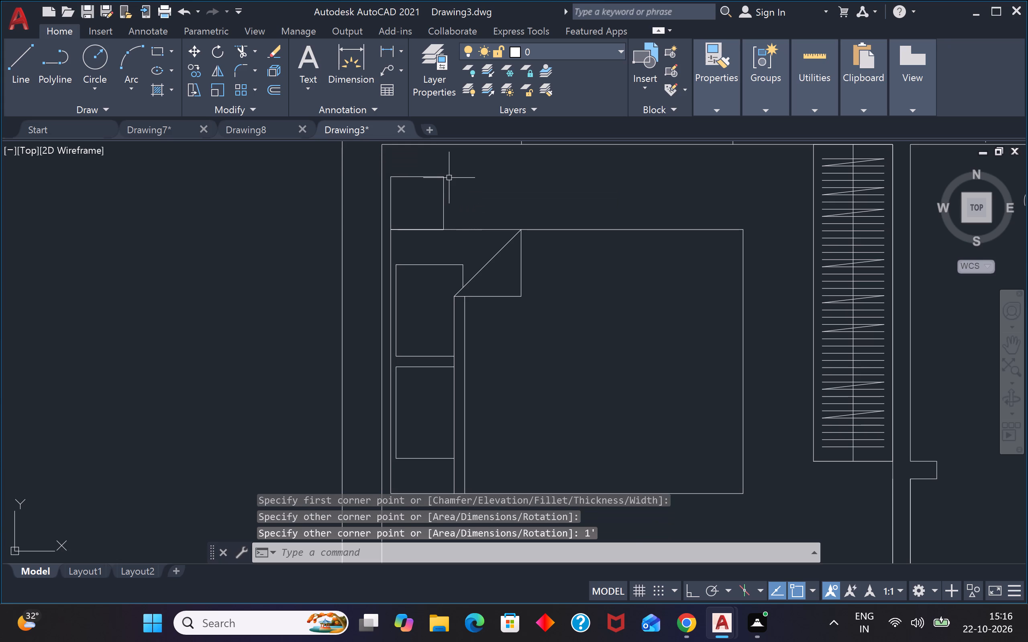
Draw a small rectangular coffee table about 1'-2" wide in the open area inside the L-shaped sofa.
scroll(459, 199, "down", 2)
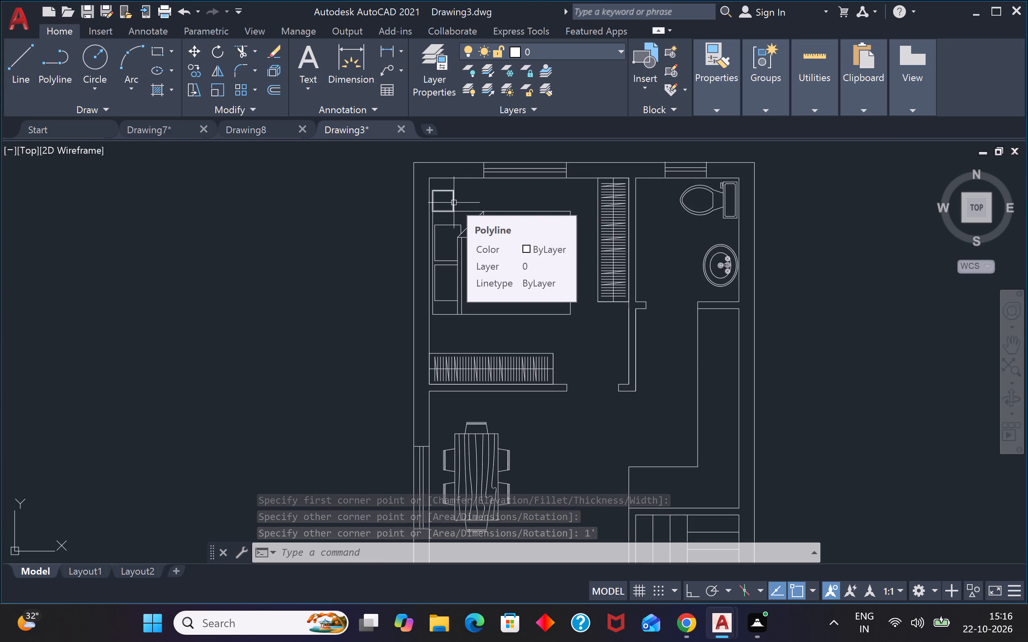
scroll(542, 321, "down", 3)
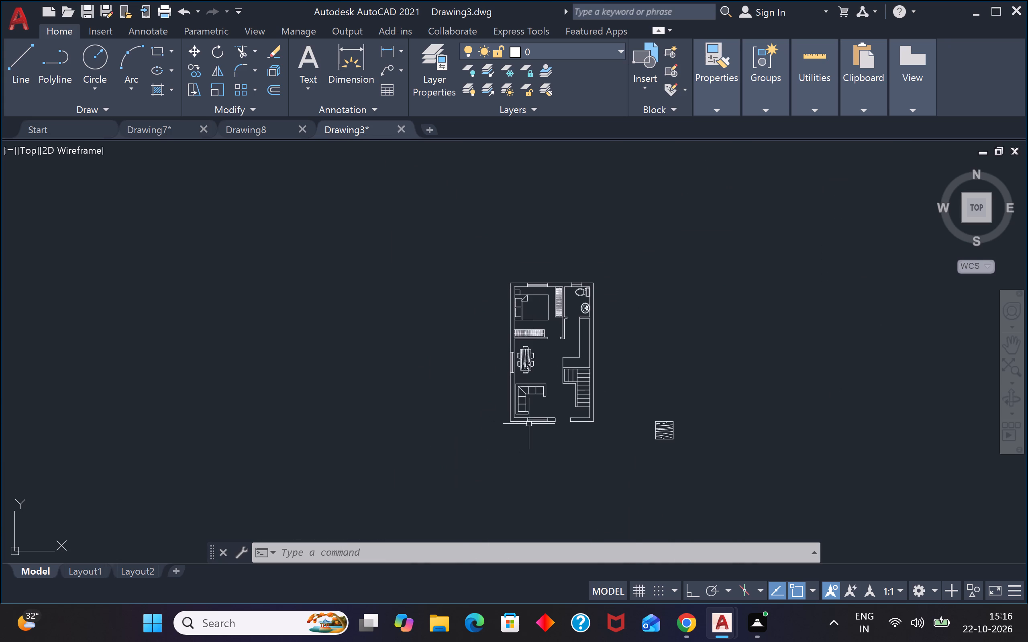
scroll(537, 409, "up", 2)
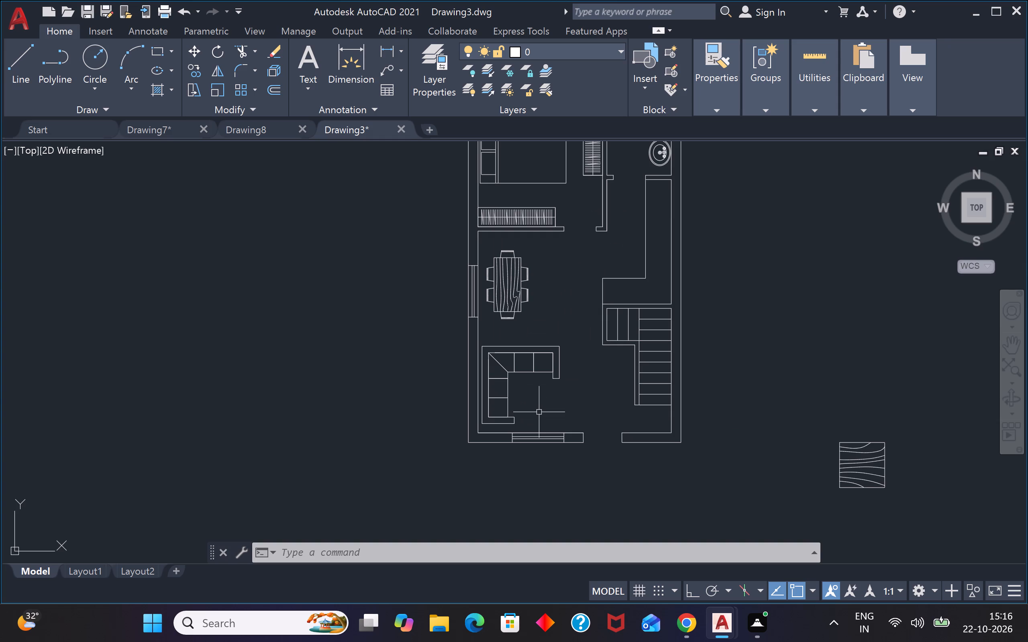
type("rec")
key("space")
scroll(531, 404, "up", 2)
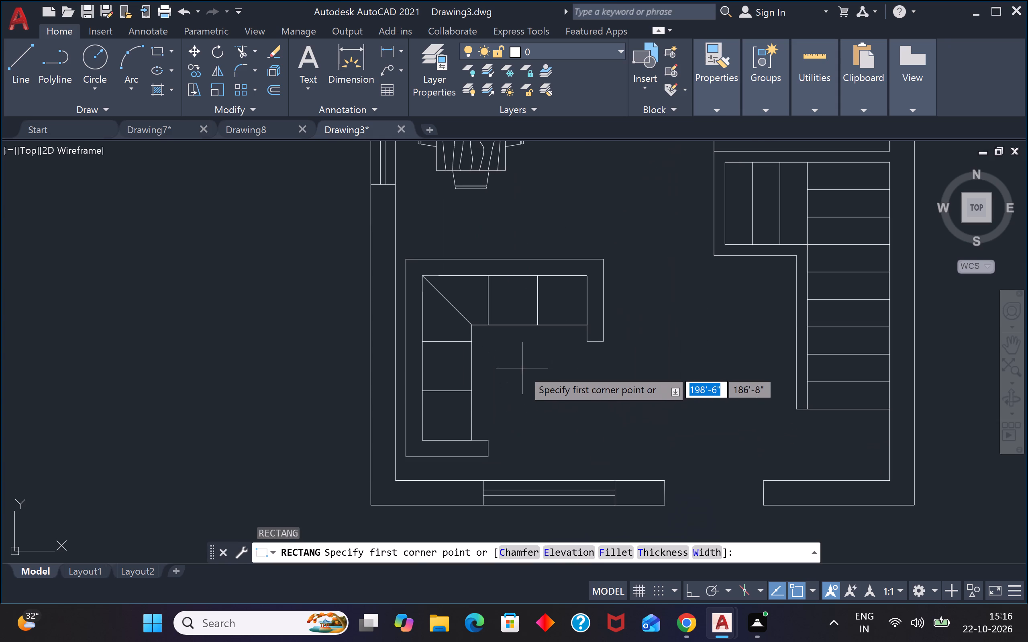
left_click(526, 354)
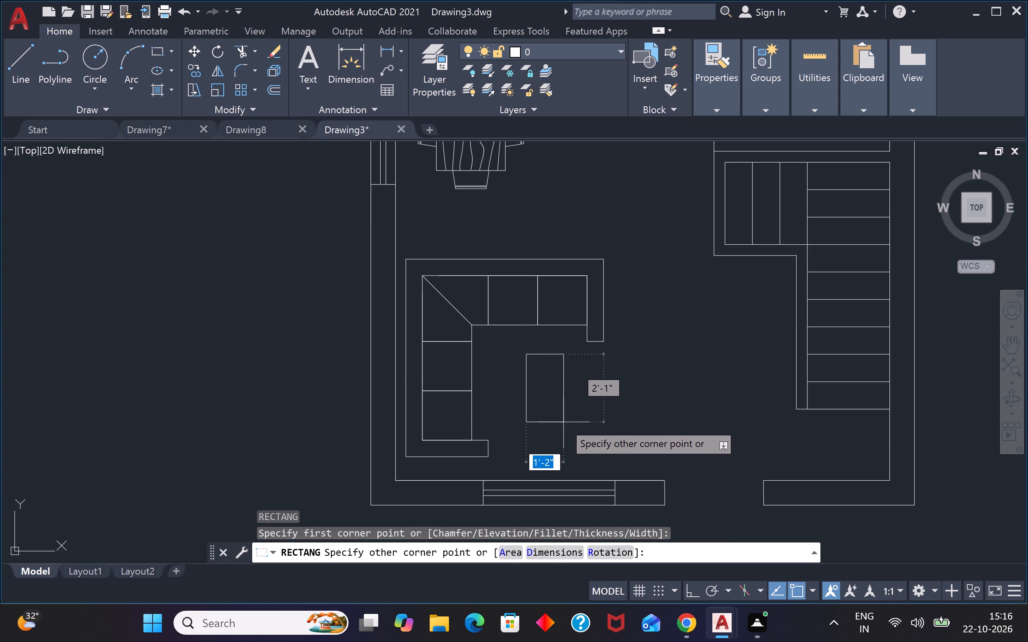
left_click(563, 406)
key("grave")
key("Escape")
key("Escape")
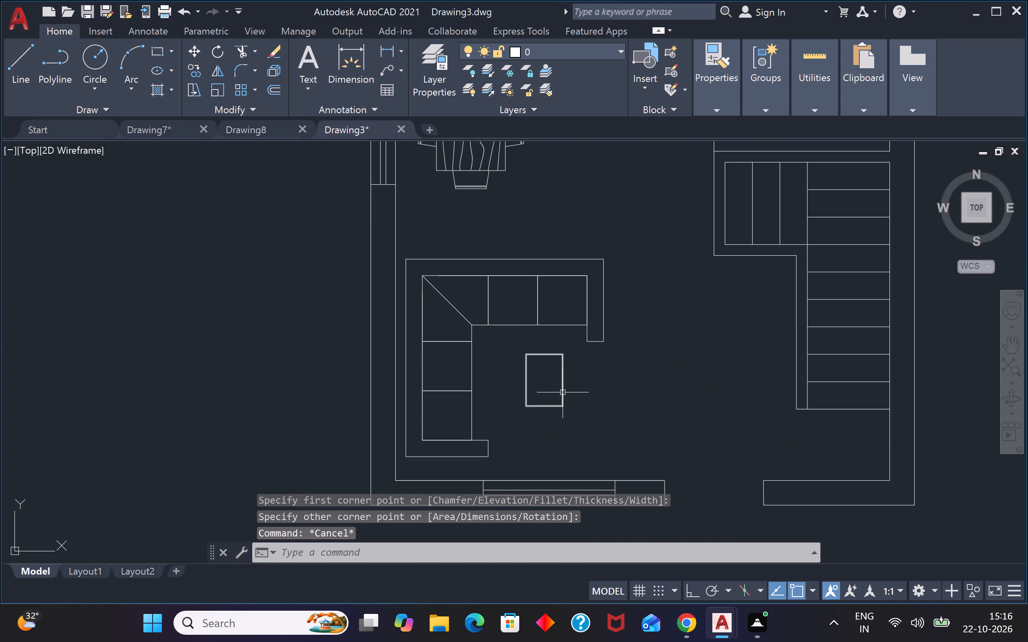
key("Escape")
key("Escape")
key("Escape")
key("Escape")
key("Escape")
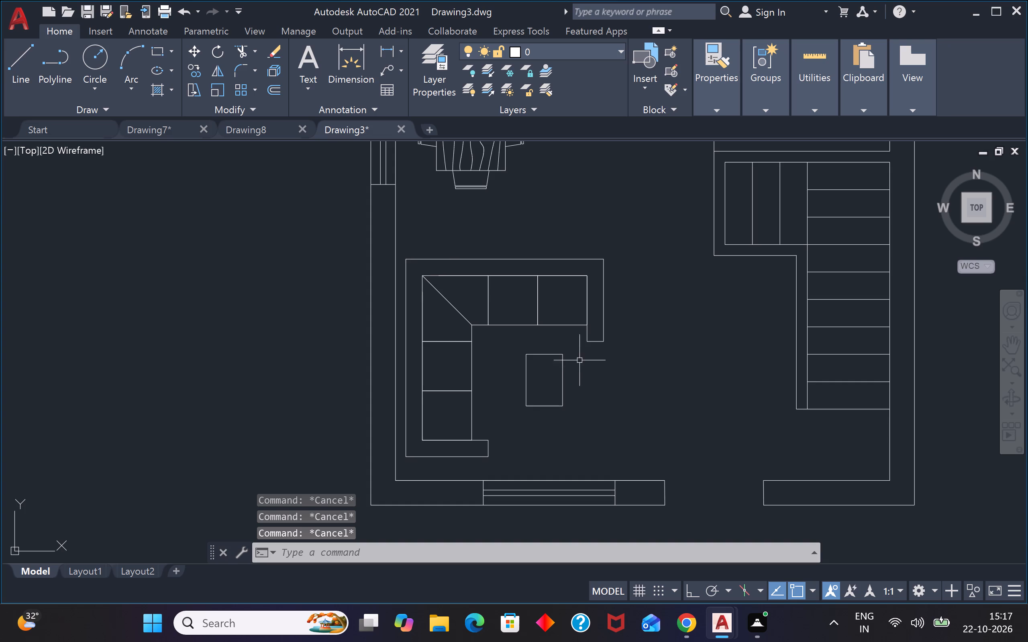
Insert the Range-Oven - 30 in top and double sink blocks from DesignCenter's Kitchens.dwg, placing both east of the floor plan.
scroll(579, 360, "down", 3)
scroll(659, 297, "down", 4)
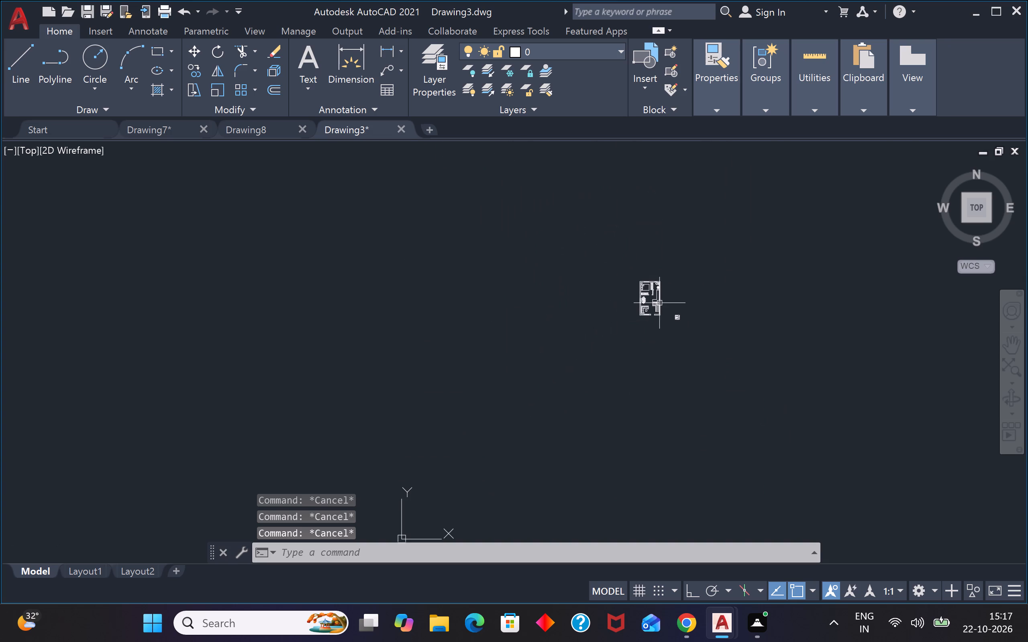
key("ctrl+2")
left_click(48, 318)
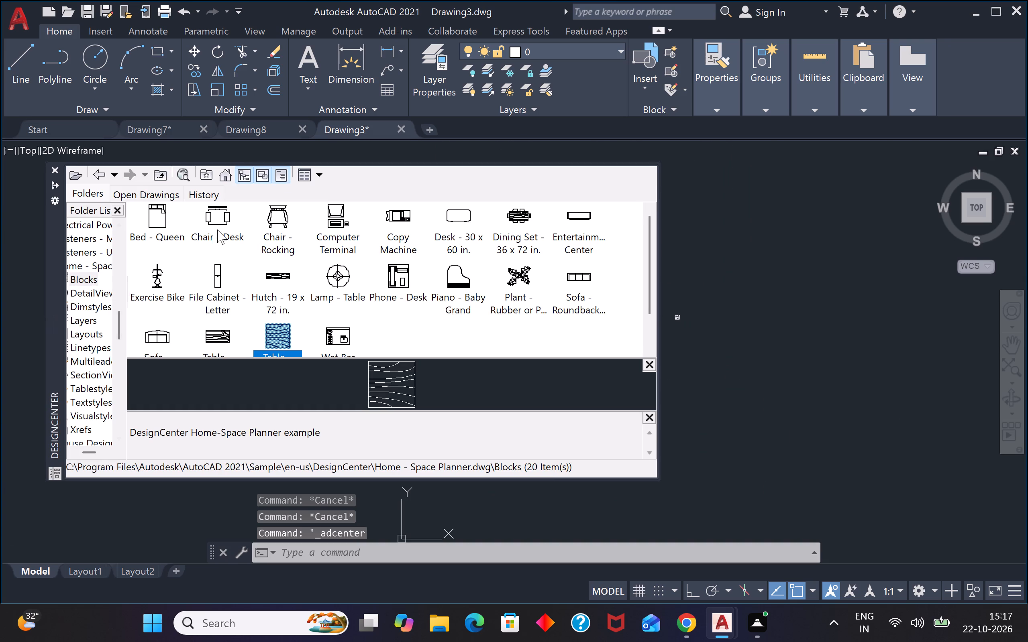
double_click(154, 174)
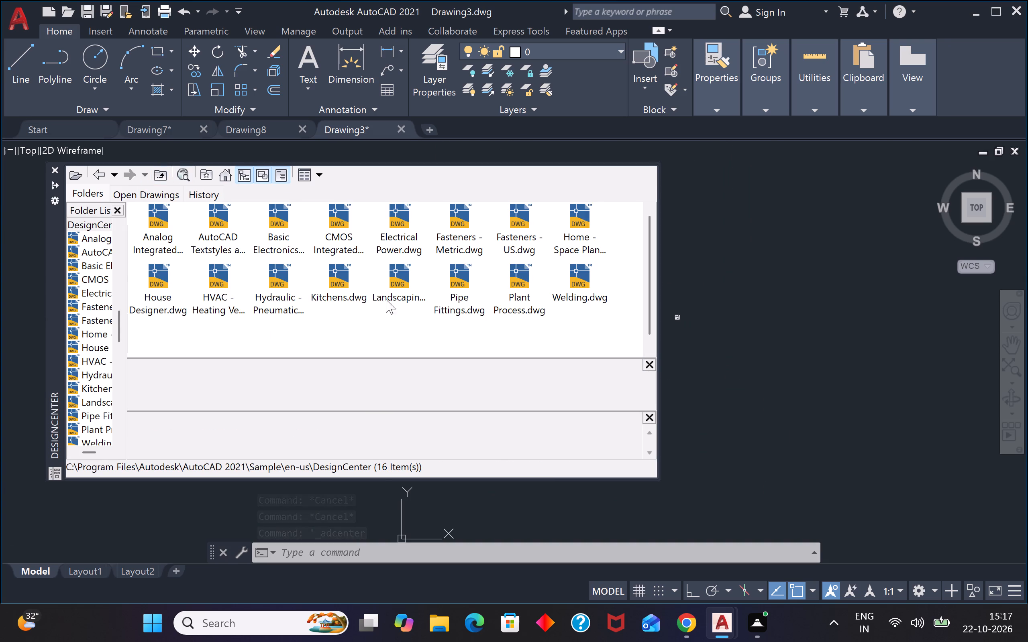
double_click(341, 282)
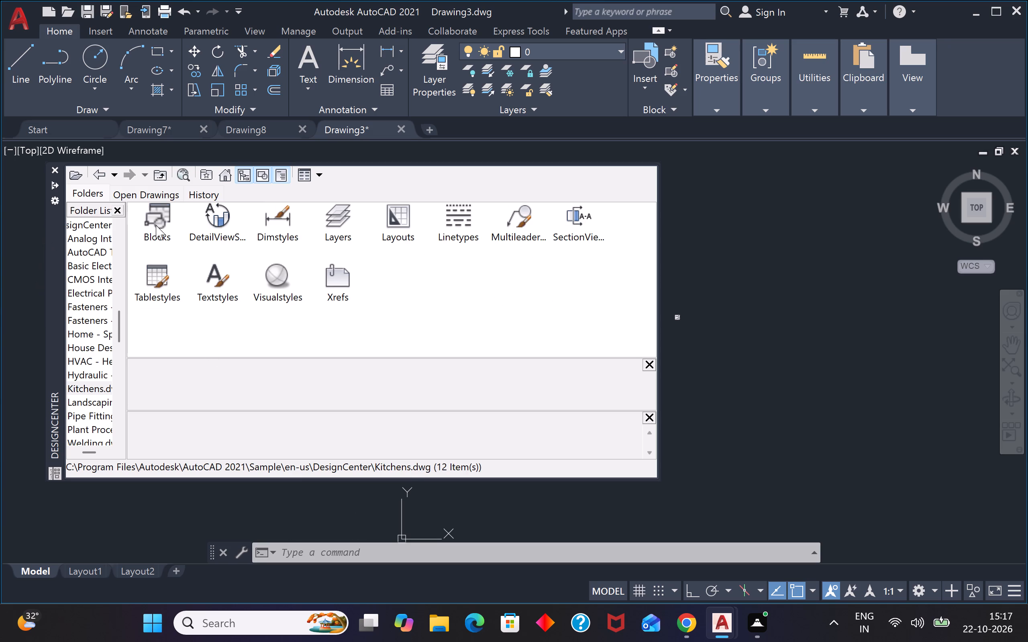
left_click(156, 225)
left_click(157, 225)
double_click(156, 223)
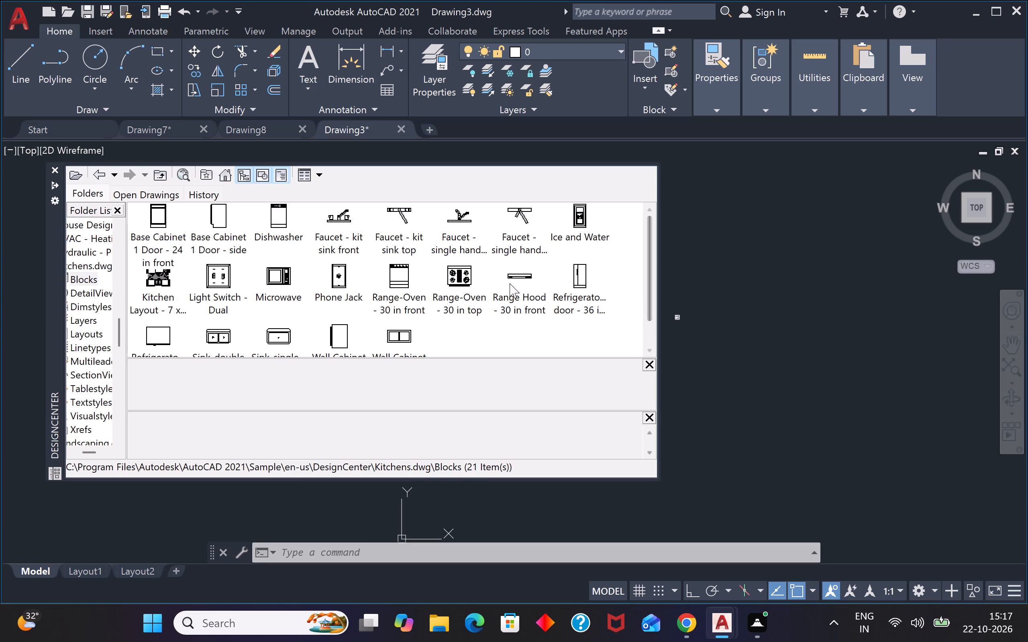
left_click_drag(466, 273, 753, 317)
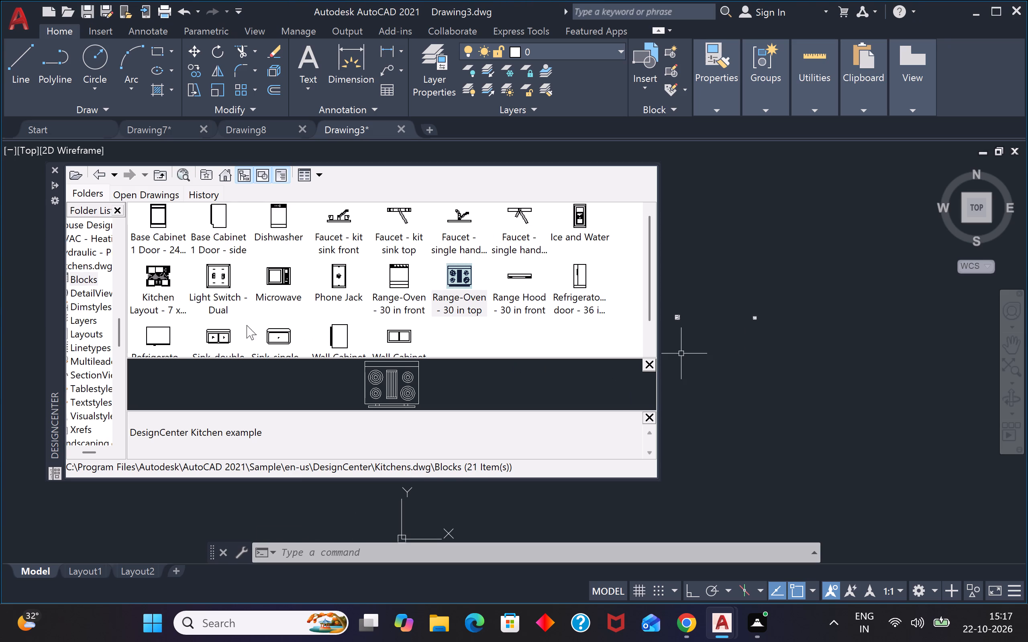
left_click_drag(217, 327, 731, 317)
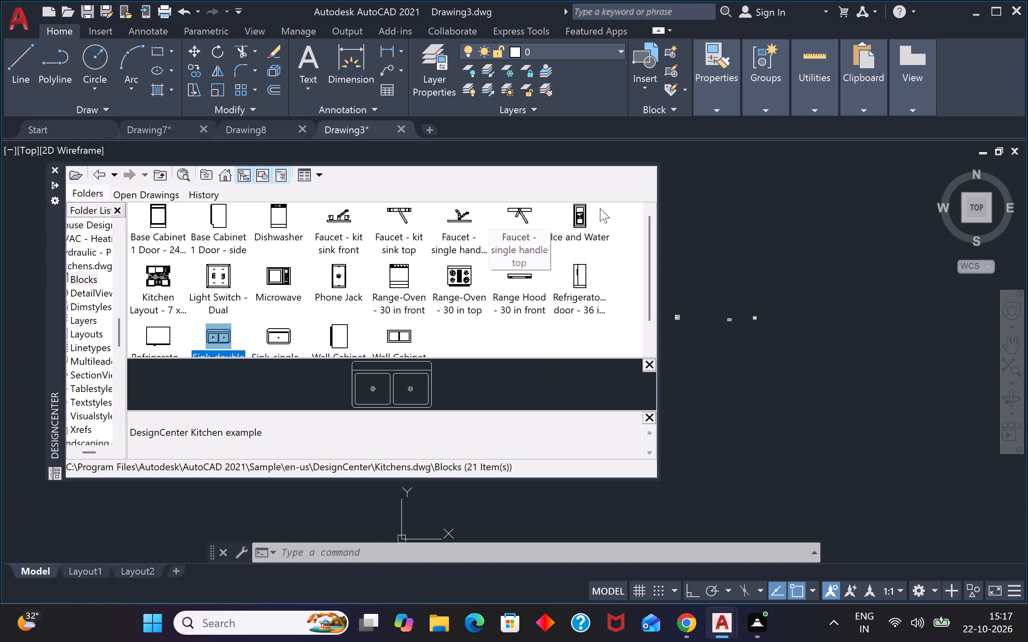
left_click(56, 169)
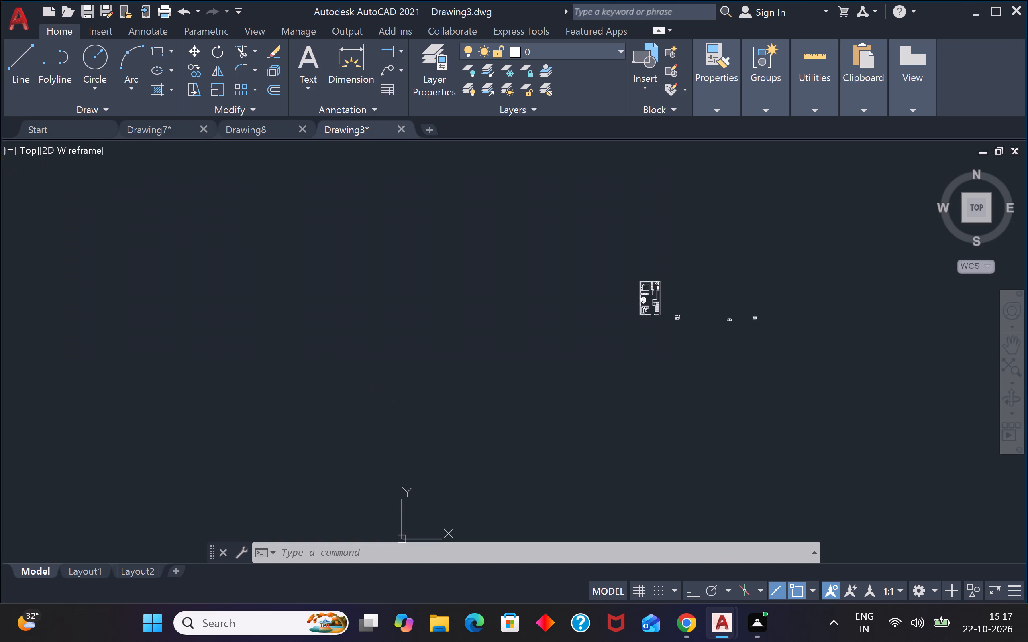
Rotate the double sink and range-oven blocks together by 270° about a point on the range's east side.
scroll(787, 308, "up", 4)
left_click_drag(658, 348, 645, 357)
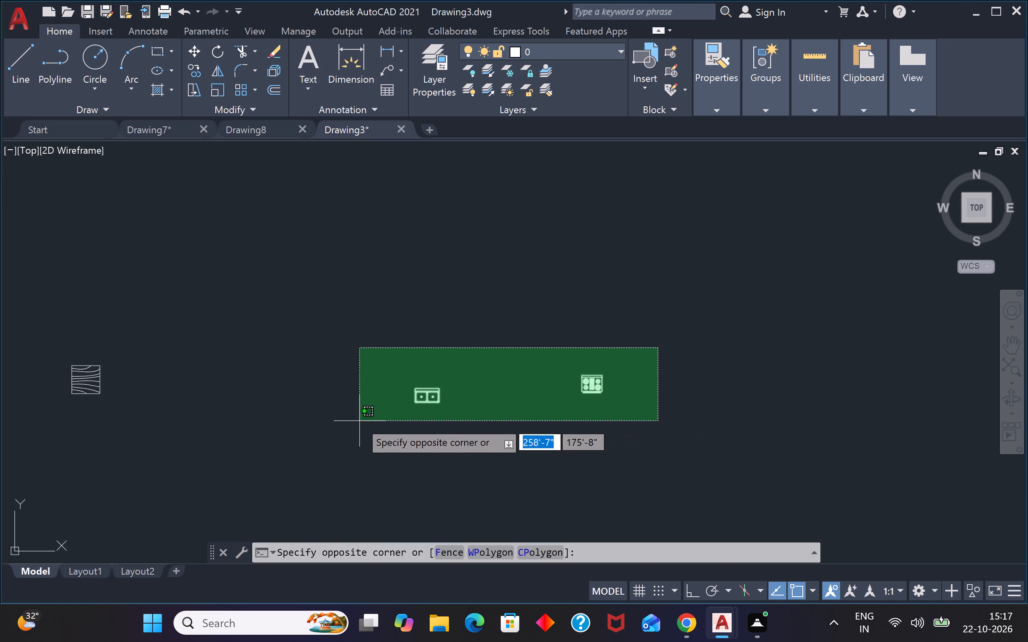
left_click_drag(359, 421, 366, 421)
type("ro")
key("Return")
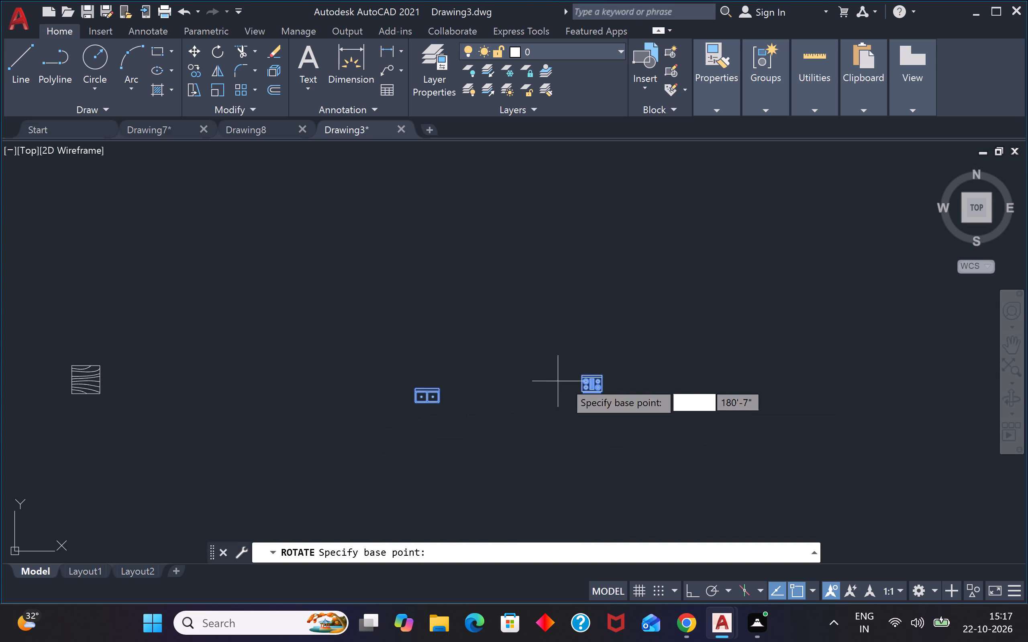
left_click(601, 375)
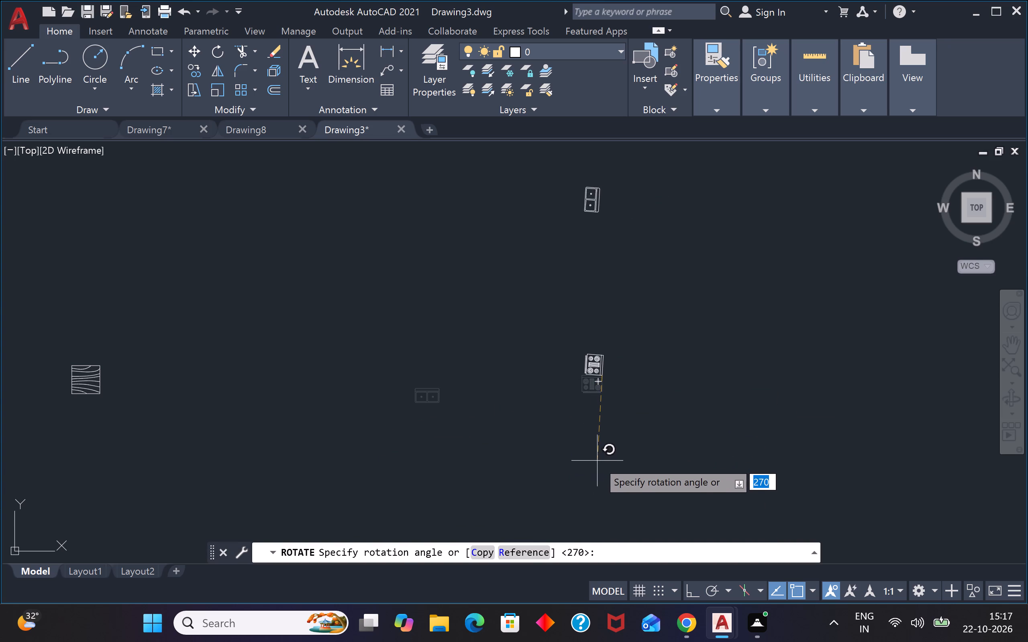
key("F8")
left_click(596, 457)
Move the double sink and range-oven blocks together straight west until they sit just outside the plan's west wall.
scroll(603, 361, "down", 2)
left_click_drag(599, 274, 599, 277)
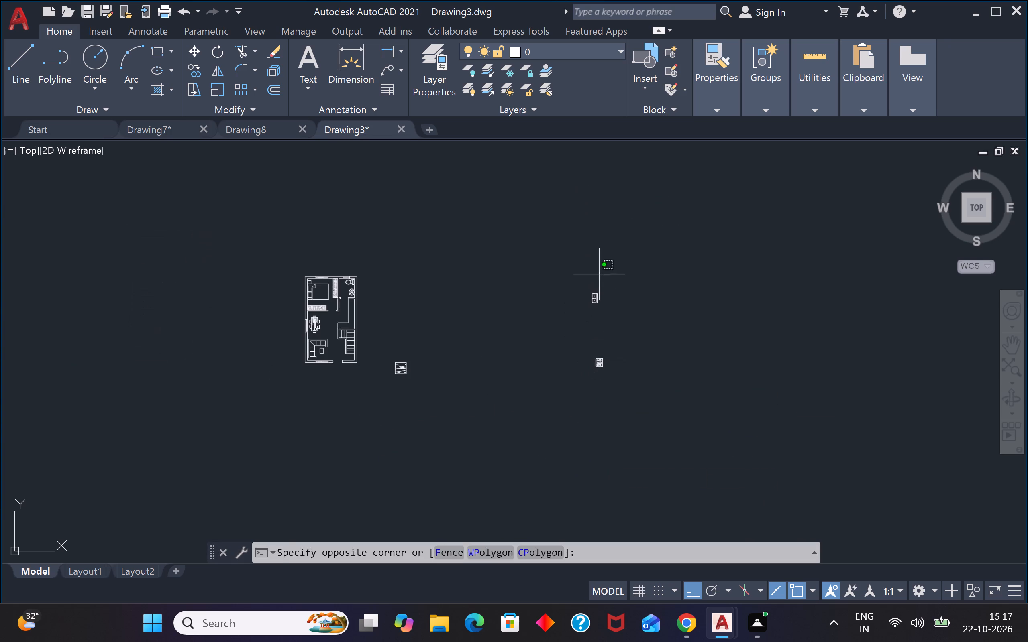
left_click_drag(599, 277, 597, 285)
left_click(583, 406)
type("m")
key("space")
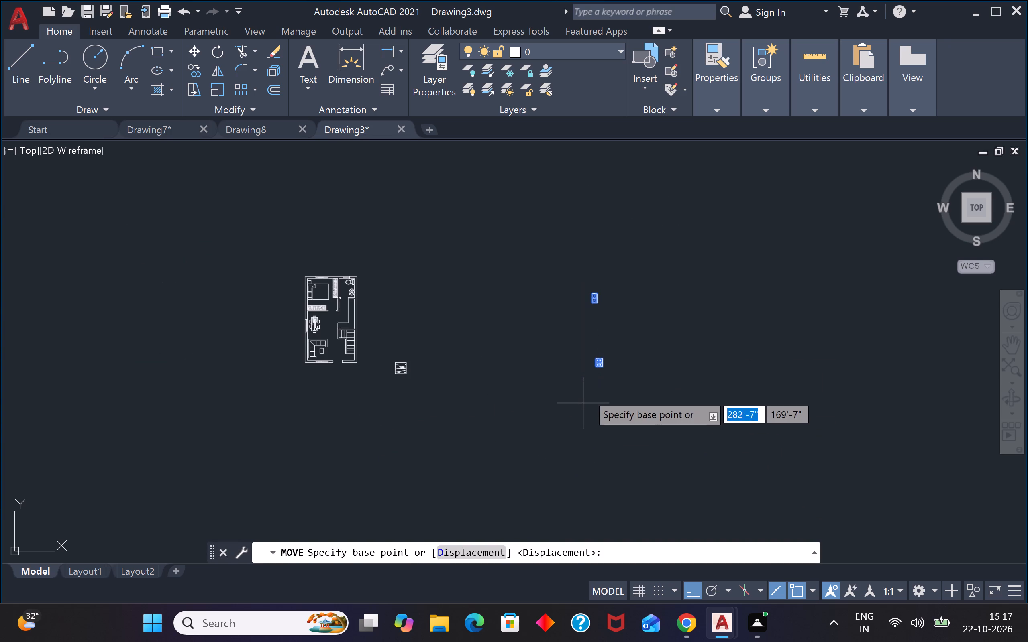
left_click(592, 323)
scroll(294, 348, "up", 3)
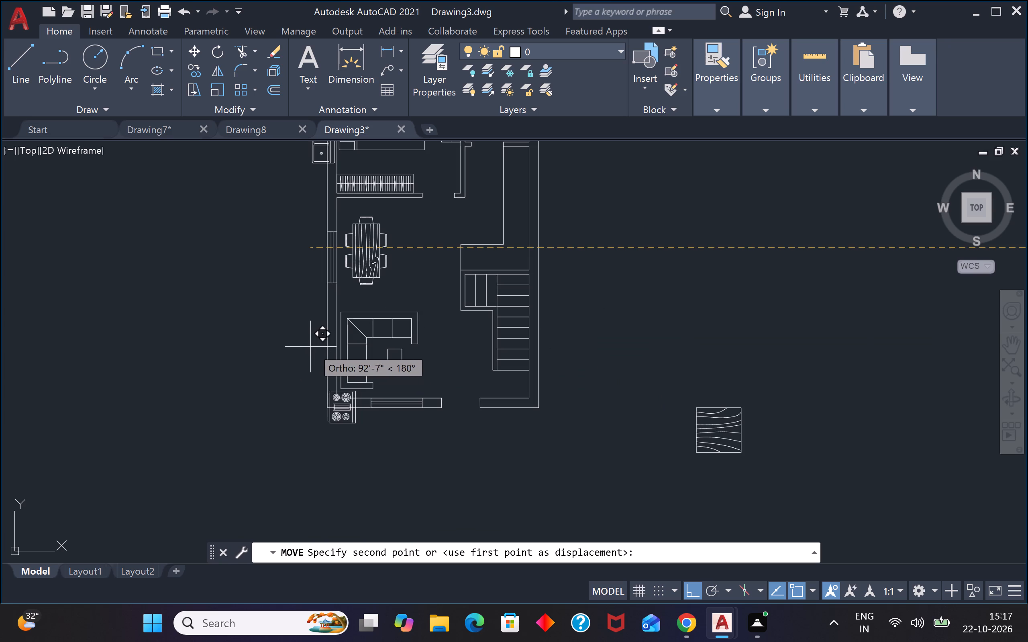
left_click(261, 409)
scroll(260, 409, "down", 4)
scroll(247, 351, "up", 2)
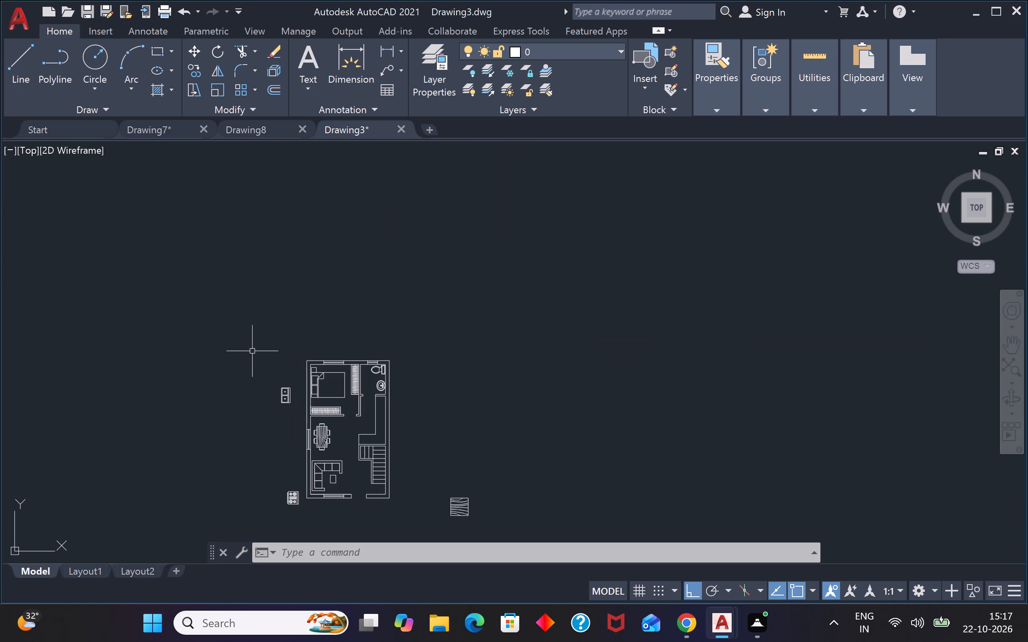
key("Escape")
Move the double sink onto the northern part of the kitchen counter, just south of the bathroom wall.
scroll(292, 408, "up", 4)
left_click_drag(296, 263, 293, 267)
left_click(189, 428)
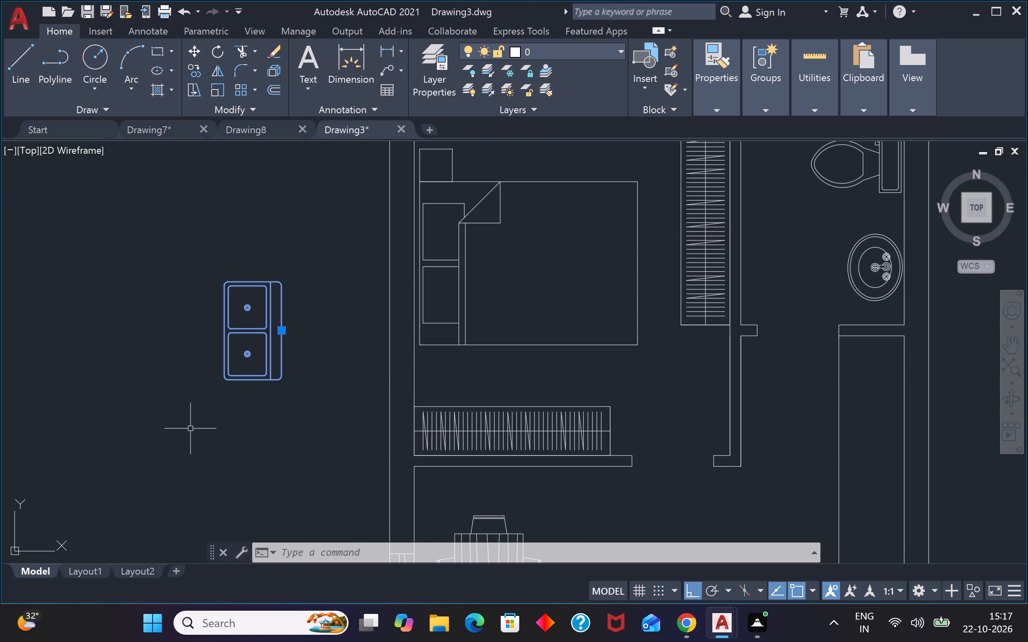
type("m")
key("space")
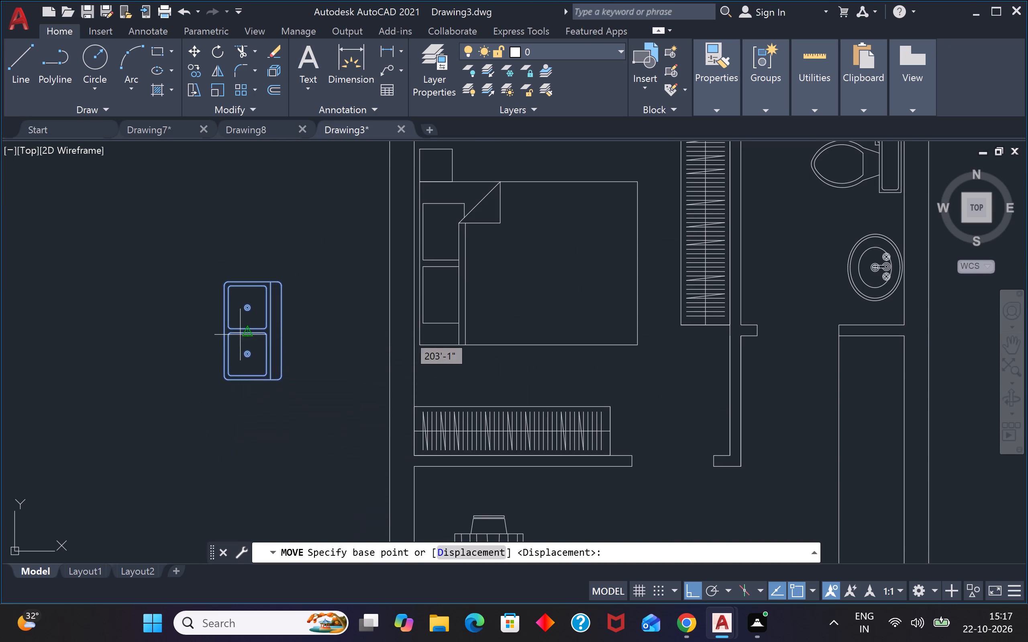
left_click(240, 335)
scroll(331, 410, "down", 2)
key("F8")
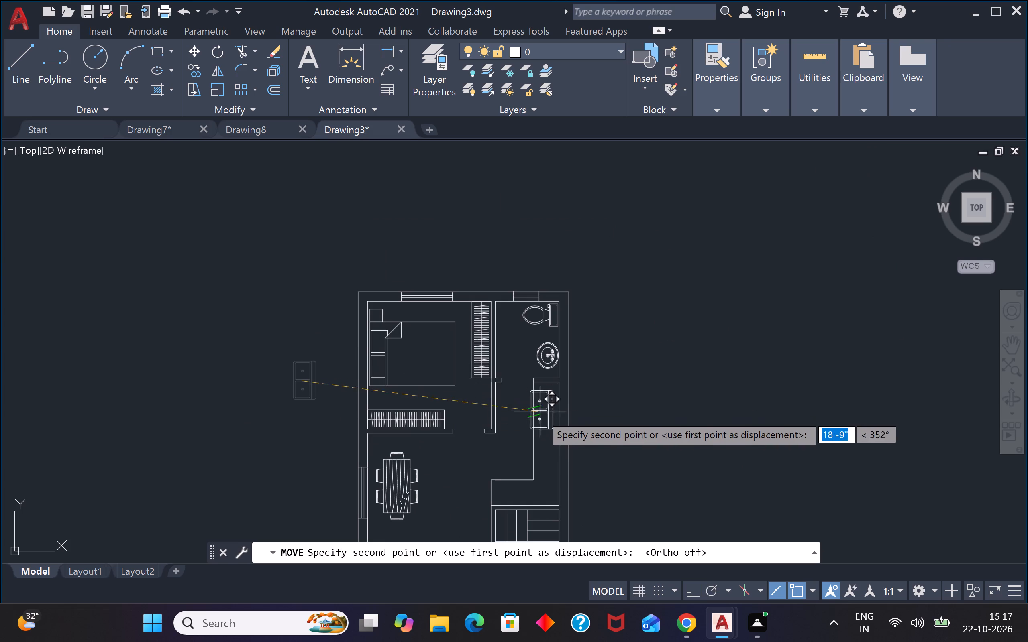
scroll(541, 418, "up", 3)
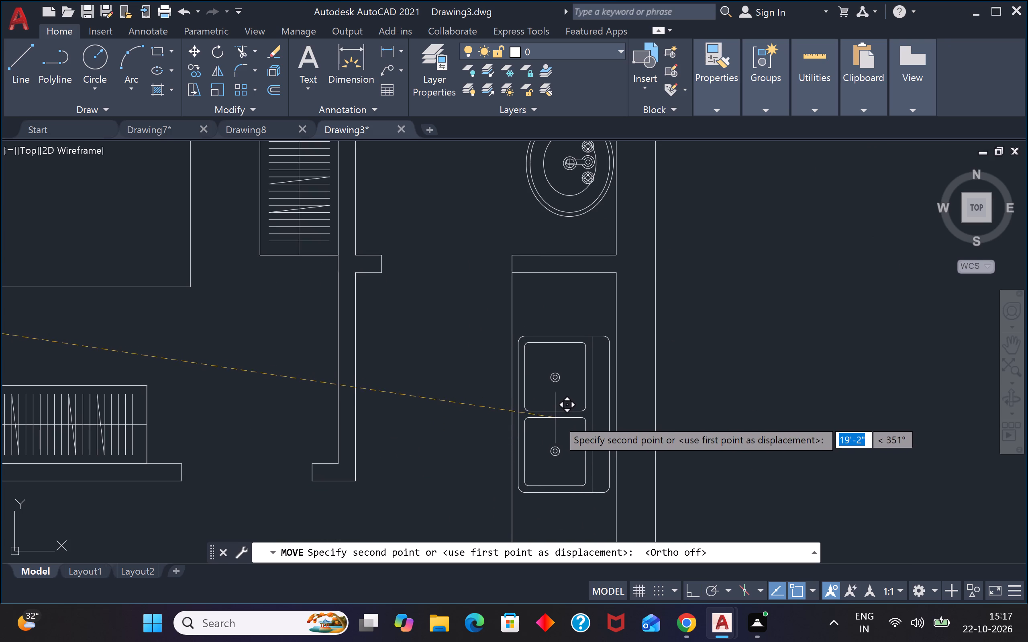
left_click(557, 419)
Rotate the range-oven block outside the plan's west wall by 270° about its northeast corner.
scroll(559, 413, "down", 5)
scroll(505, 476, "down", 2)
scroll(489, 504, "up", 5)
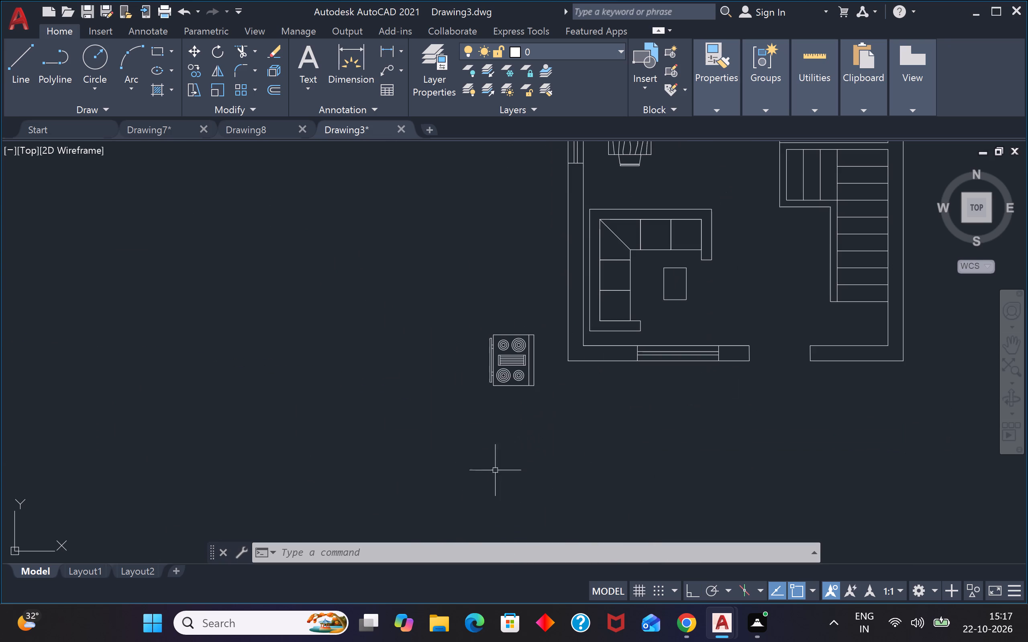
scroll(516, 374, "down", 2)
scroll(517, 376, "up", 4)
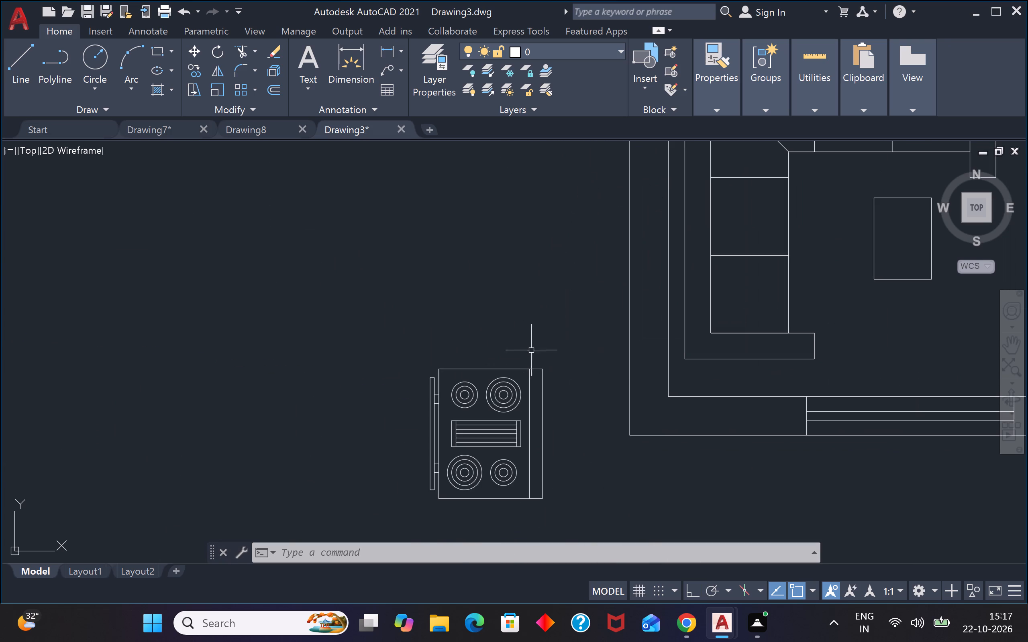
left_click(550, 353)
left_click_drag(397, 504, 402, 503)
type("ro")
key("shift+Return")
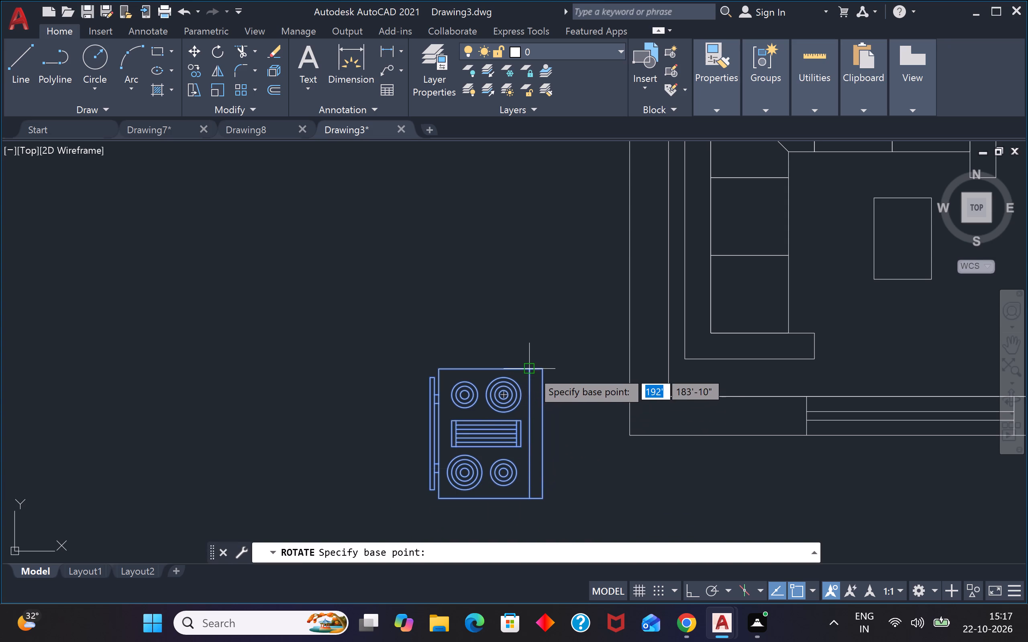
left_click(538, 370)
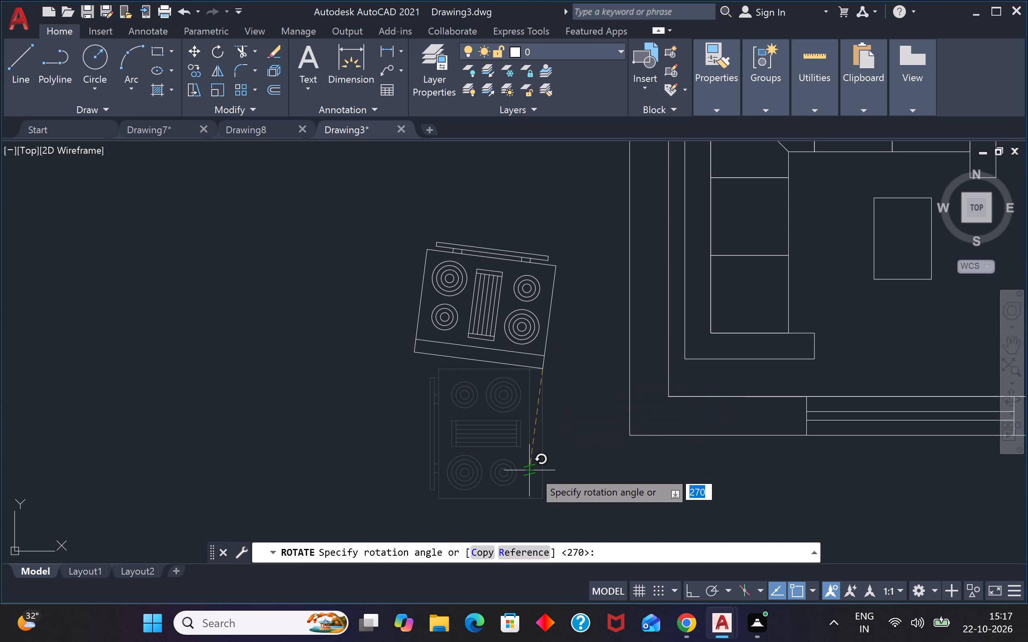
key("F8")
left_click(556, 467)
Move the range-oven block onto the kitchen counter's western leg, just north of the staircase.
left_click_drag(565, 228, 554, 236)
left_click(390, 410)
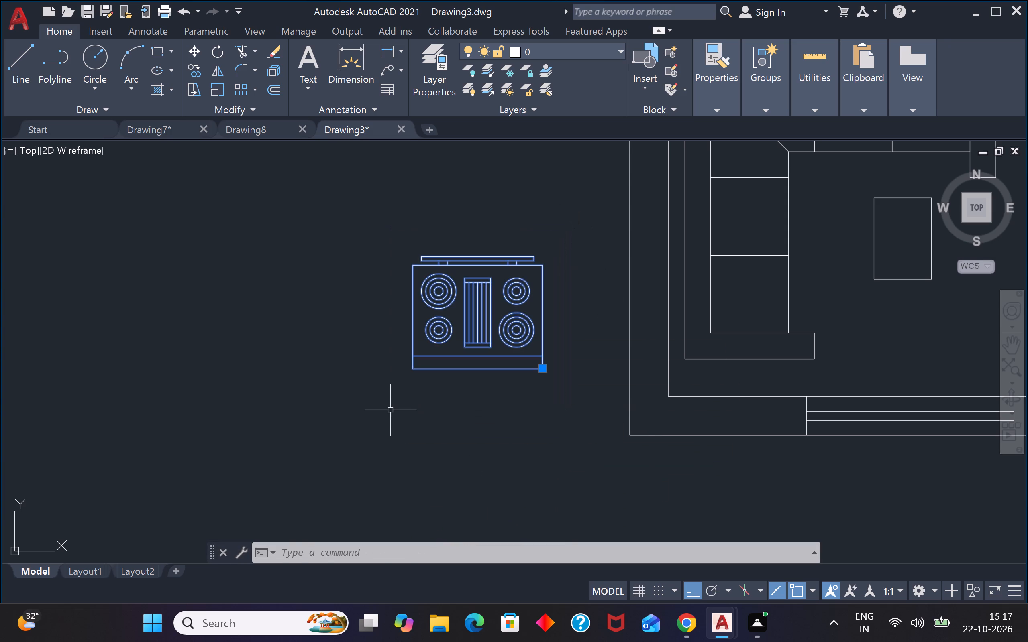
type("m")
key("space")
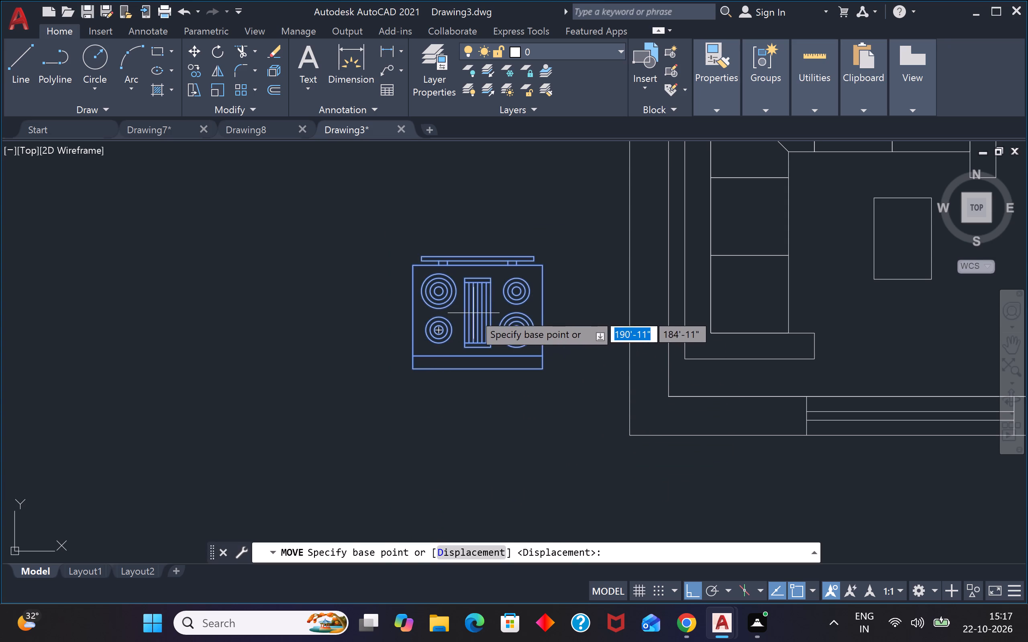
left_click(473, 313)
scroll(479, 312, "down", 4)
key("F8")
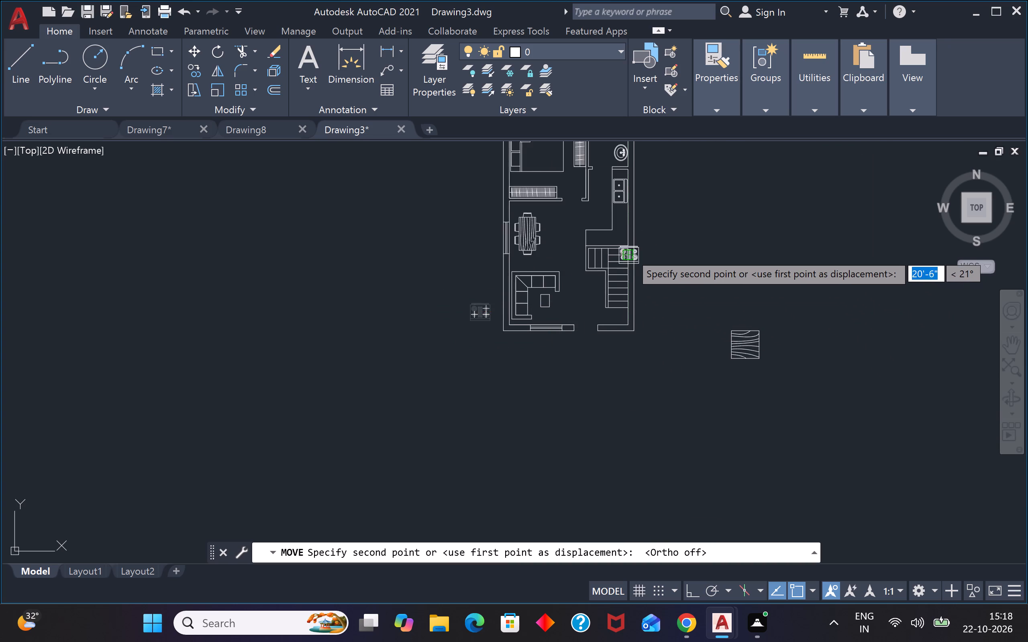
scroll(591, 236, "up", 5)
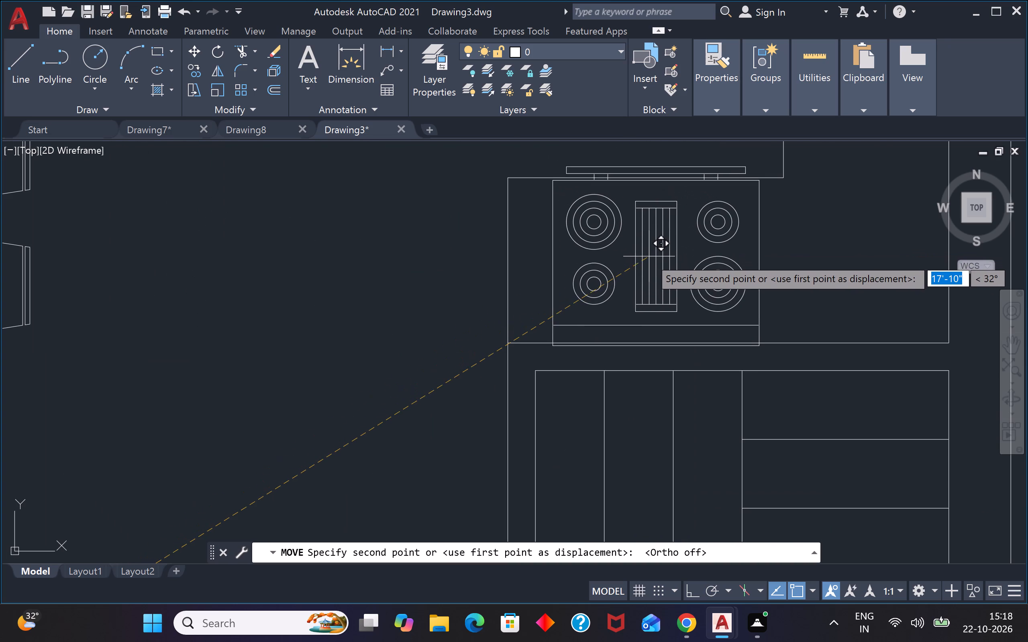
left_click(651, 255)
In the range-oven block's definition, delete the long handle bar and the two lines of its first bracket.
scroll(651, 255, "down", 4)
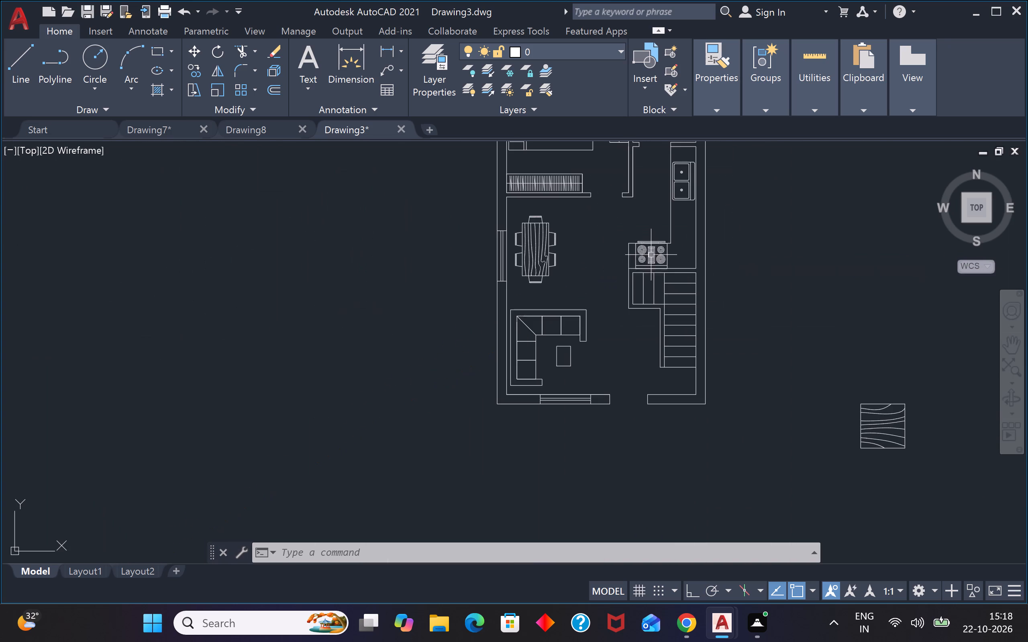
scroll(664, 232, "up", 4)
double_click(608, 369)
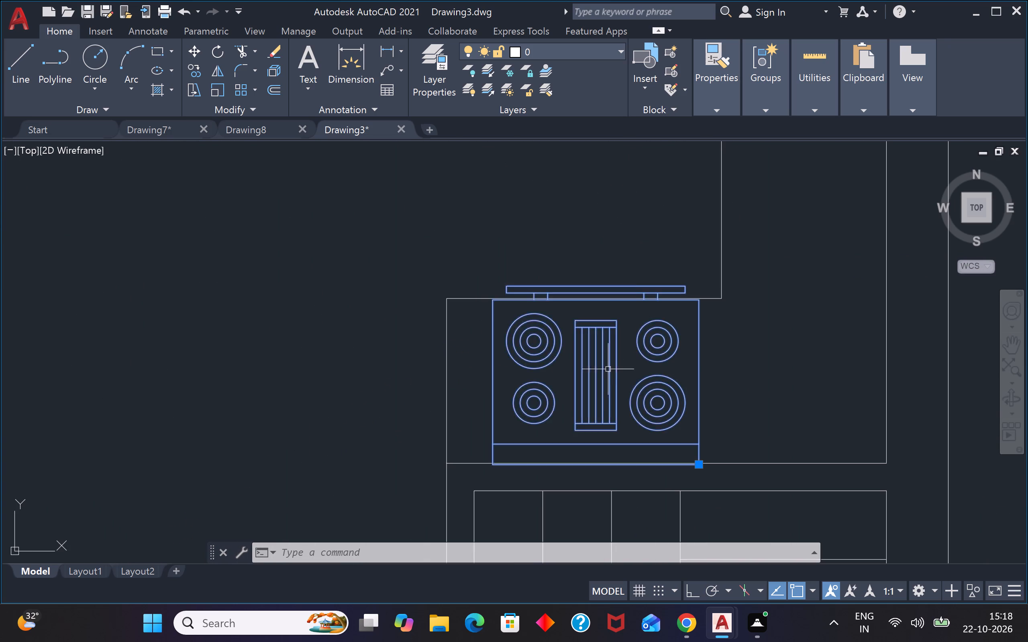
left_click(498, 411)
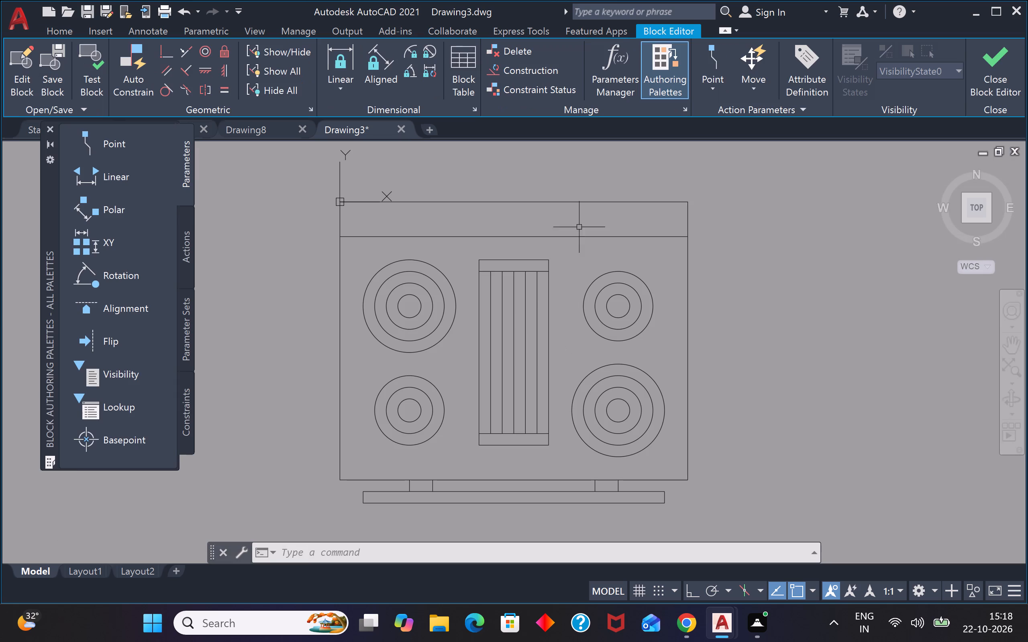
scroll(492, 349, "down", 2)
scroll(441, 418, "up", 4)
left_click(671, 343)
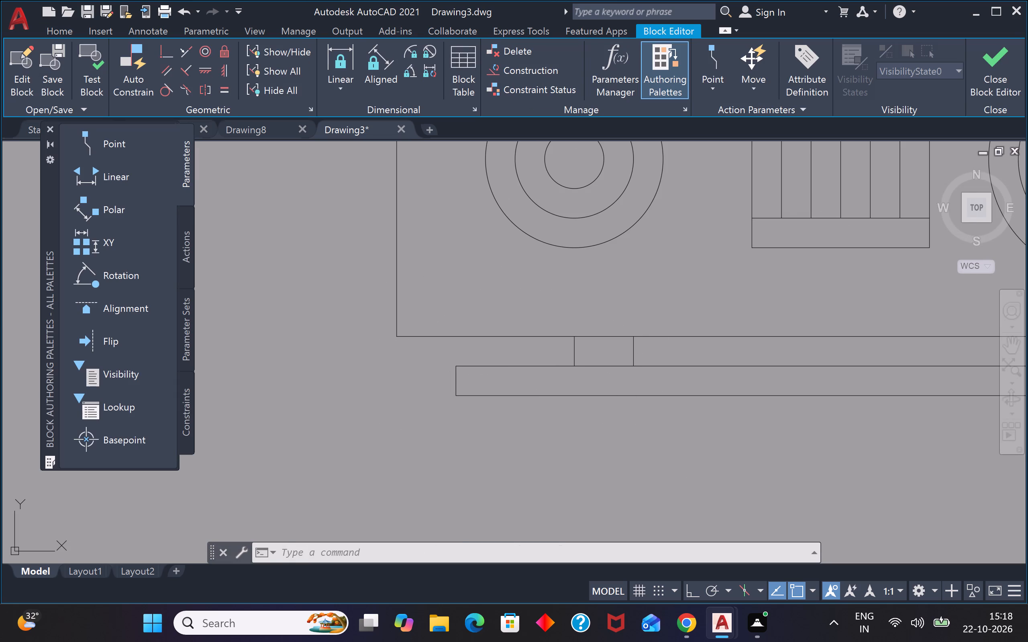
left_click(528, 370)
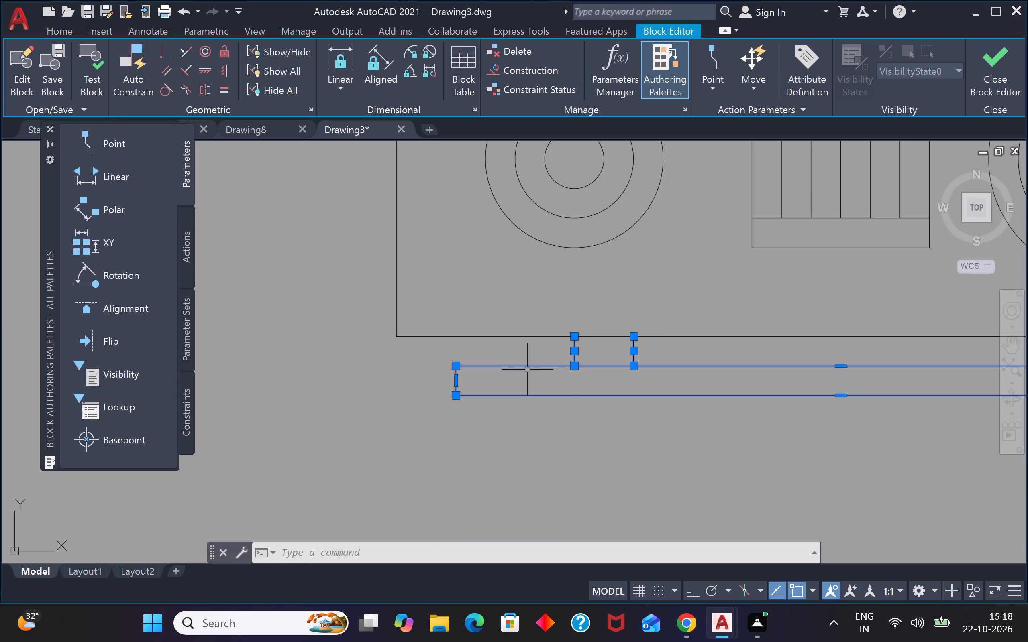
key("Delete")
Delete the remaining handle bracket's two lines from the range-oven block and close the block editor, saving the changes.
scroll(747, 378, "down", 3)
scroll(805, 392, "up", 3)
left_click_drag(944, 346, 938, 346)
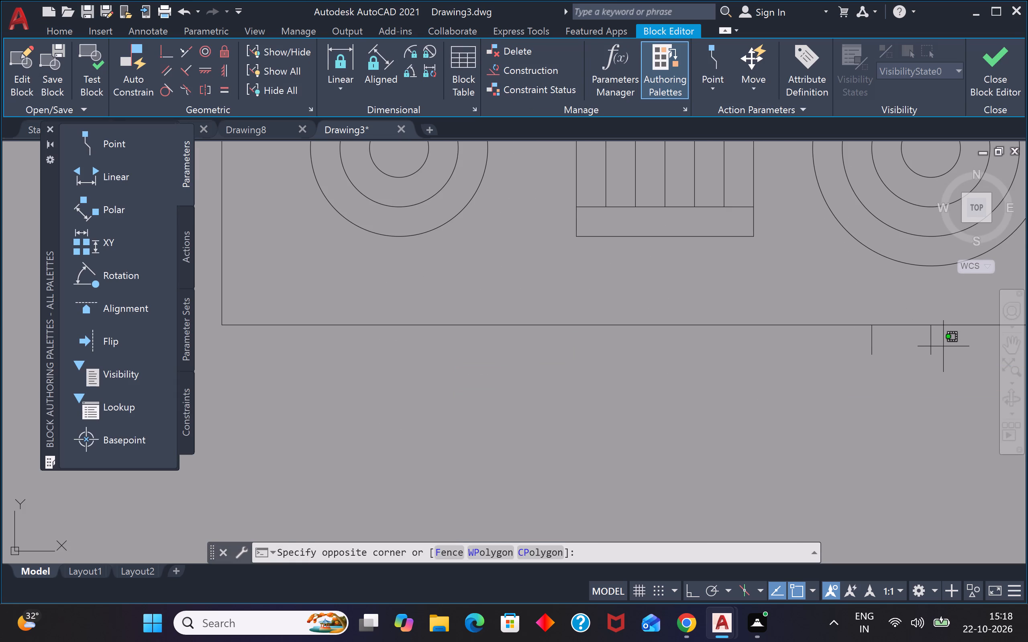
left_click_drag(938, 346, 930, 347)
left_click(848, 357)
key("Delete")
scroll(849, 357, "down", 5)
left_click(1002, 97)
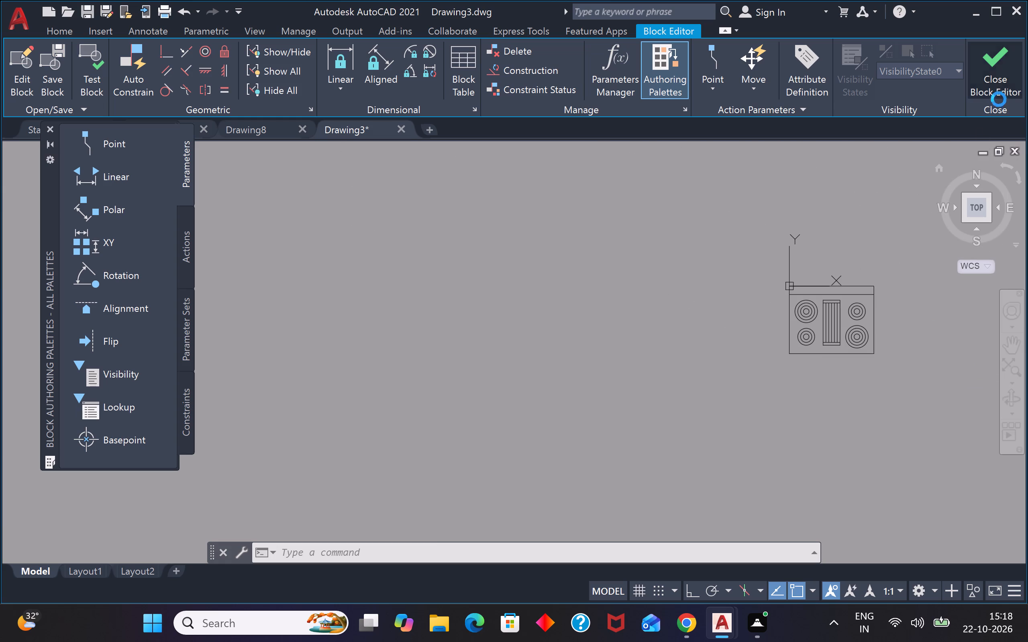
left_click(612, 285)
Fillet the northwest corner of the living room's coffee table with a 2" radius.
scroll(624, 288, "down", 2)
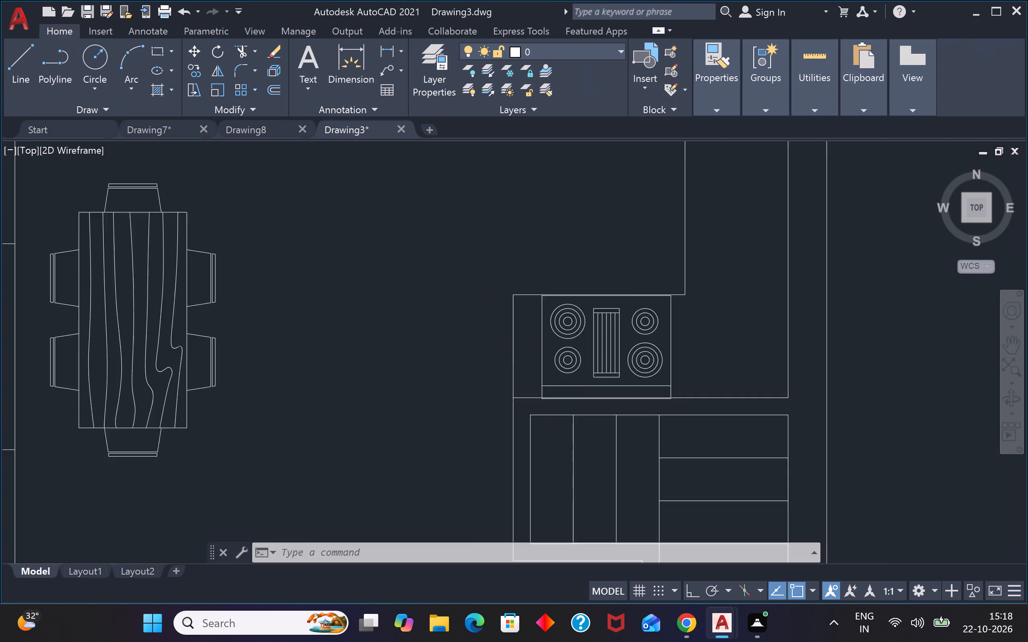
scroll(632, 297, "down", 2)
scroll(559, 321, "down", 2)
scroll(563, 367, "up", 2)
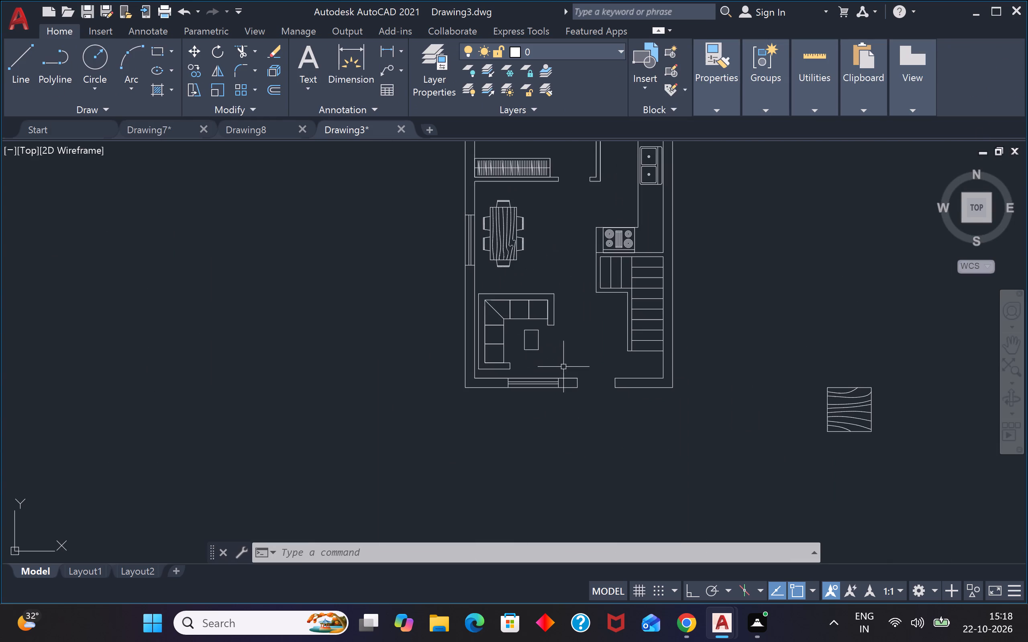
scroll(602, 392, "up", 3)
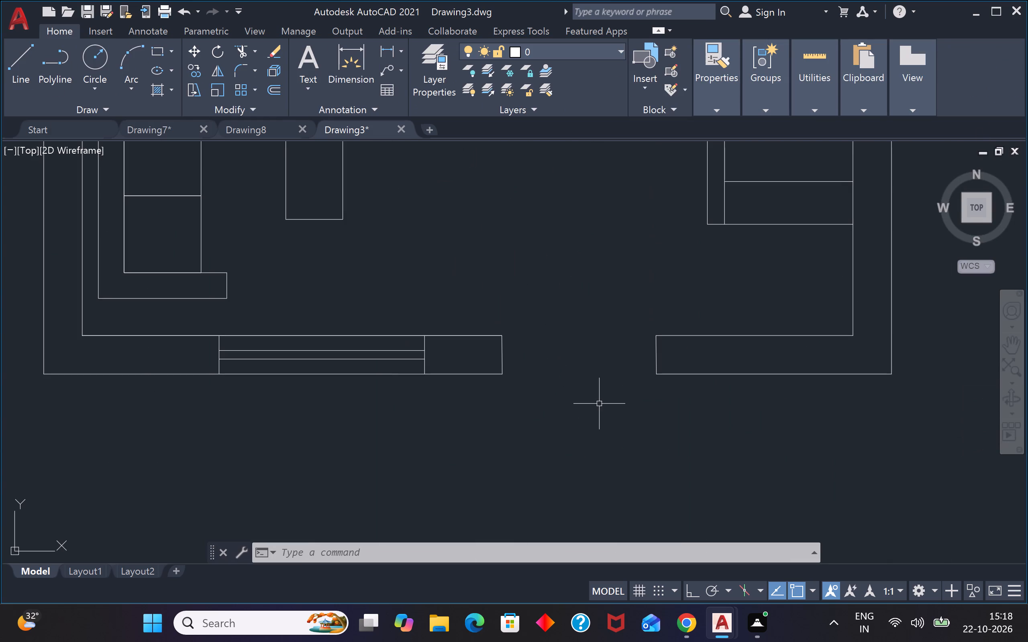
type("f")
key("space")
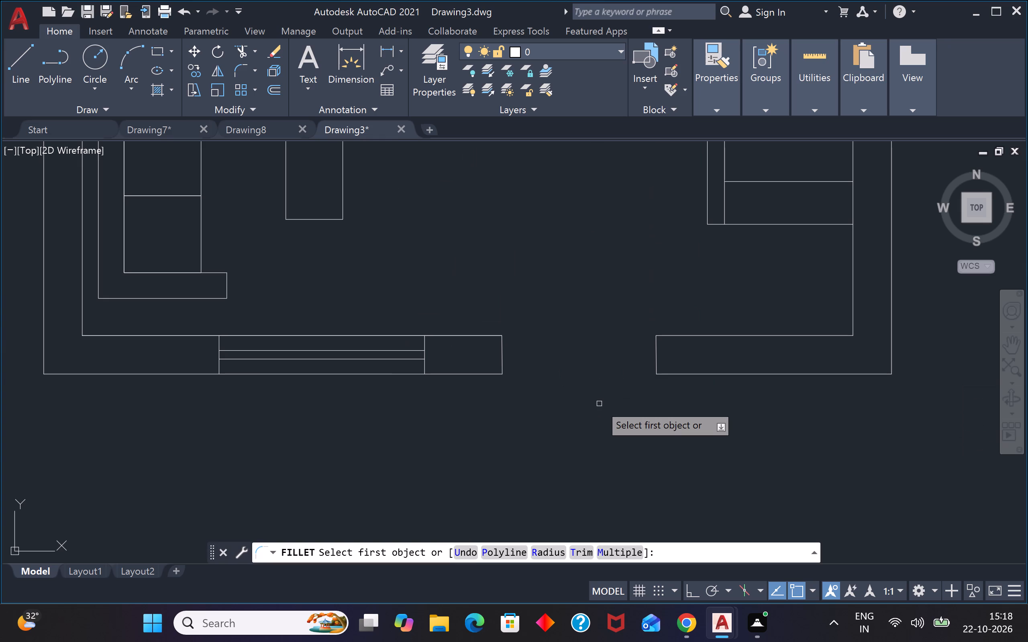
key("r")
key("space")
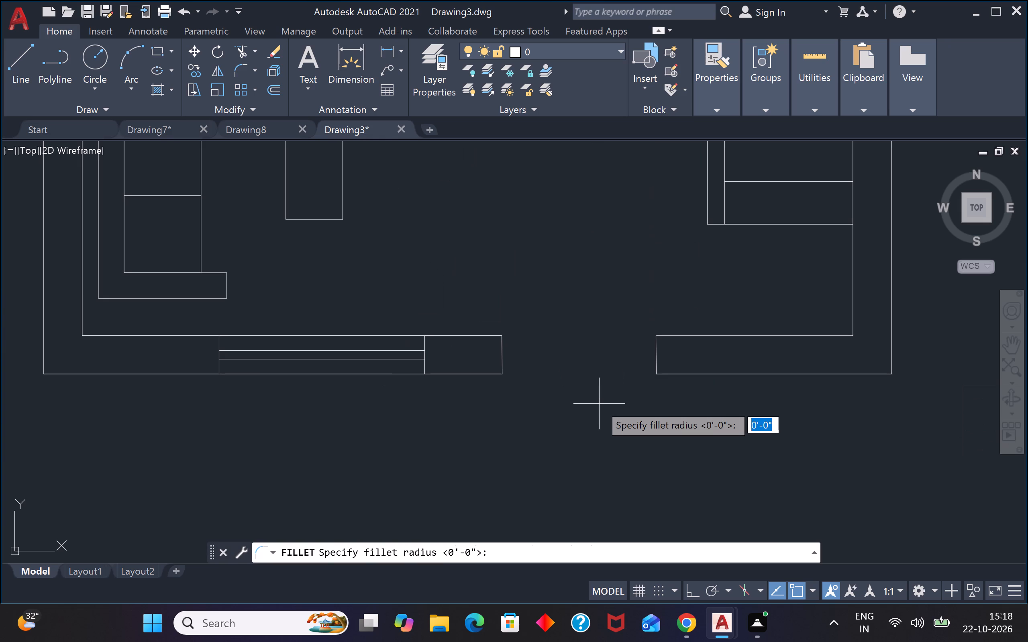
type("2\"")
key("Return")
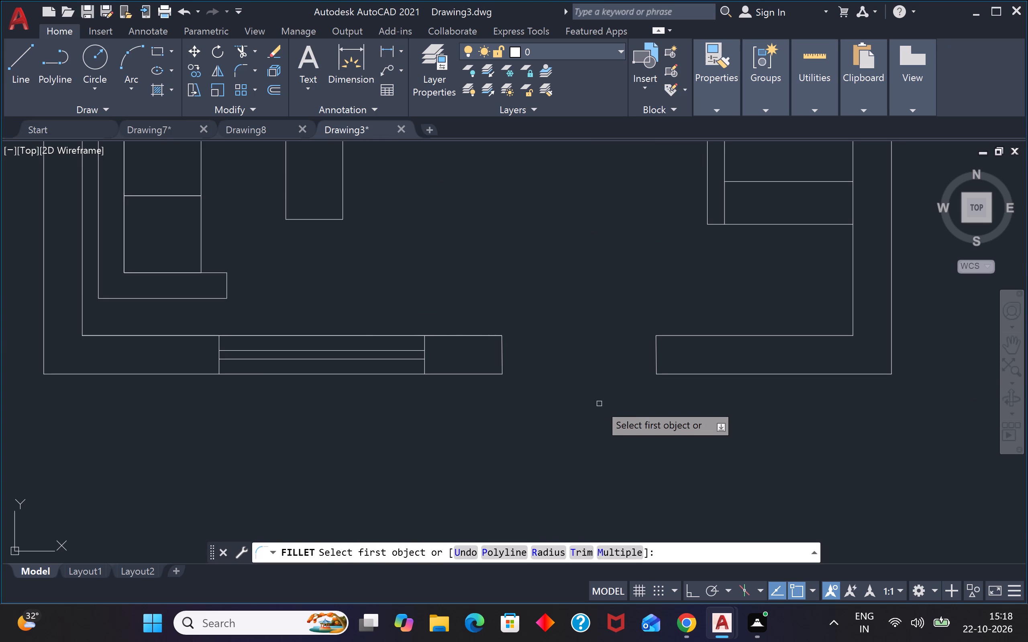
scroll(451, 321, "down", 2)
scroll(387, 249, "up", 4)
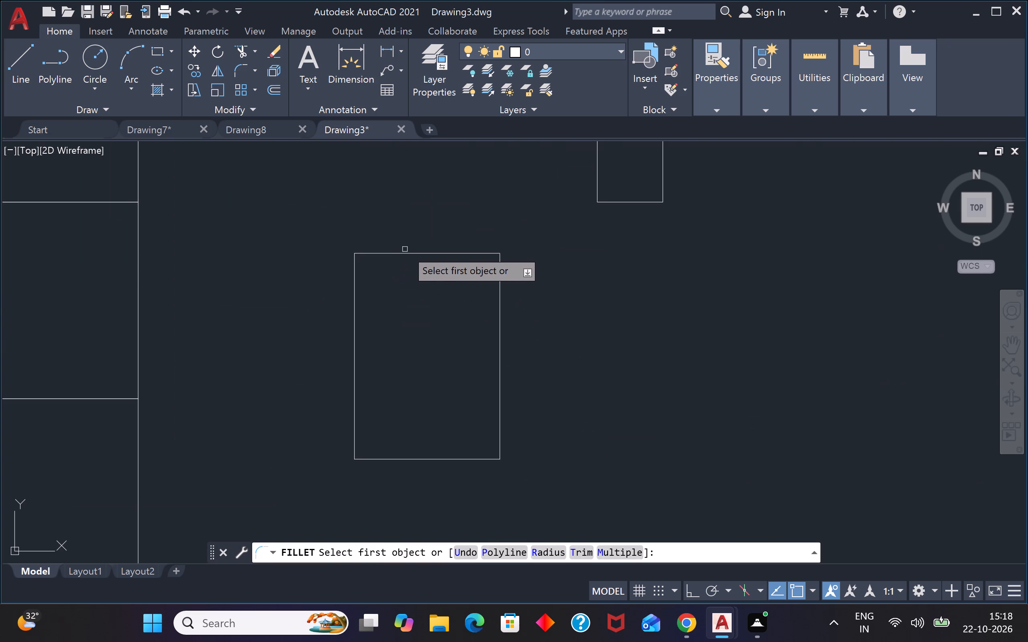
left_click(407, 251)
left_click(353, 276)
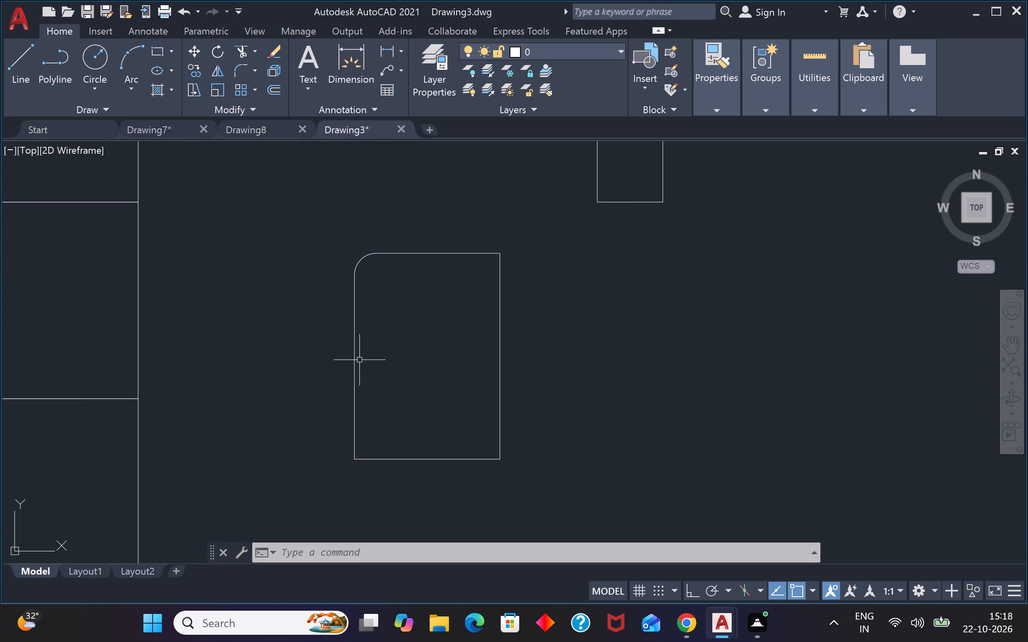
Fillet the coffee table's southwest, northeast and southeast corners with the same 2" radius.
key("space")
left_click(356, 431)
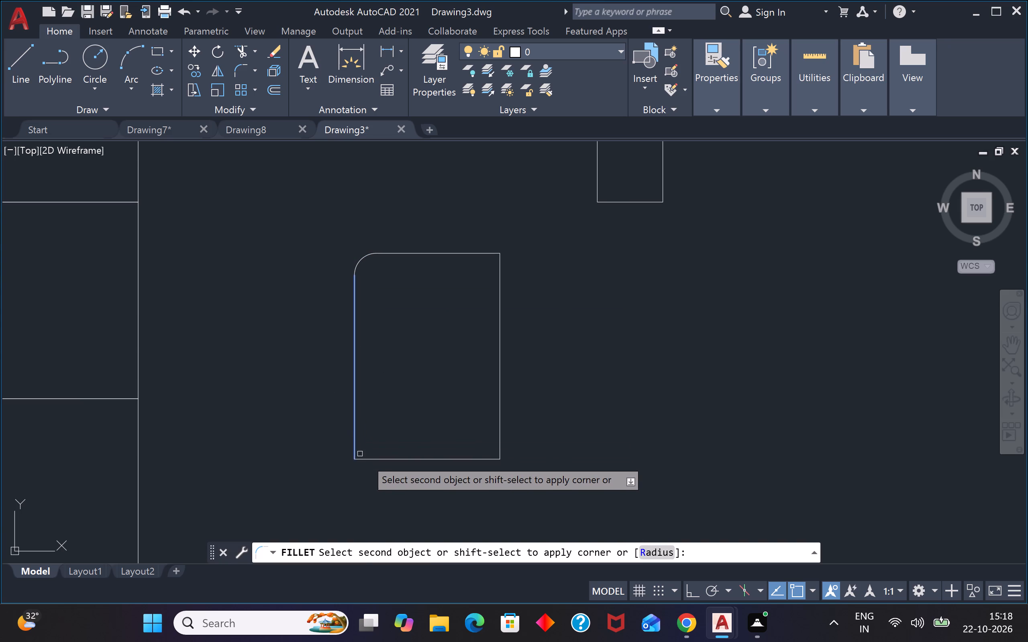
left_click(378, 463)
left_click(381, 459)
key("space")
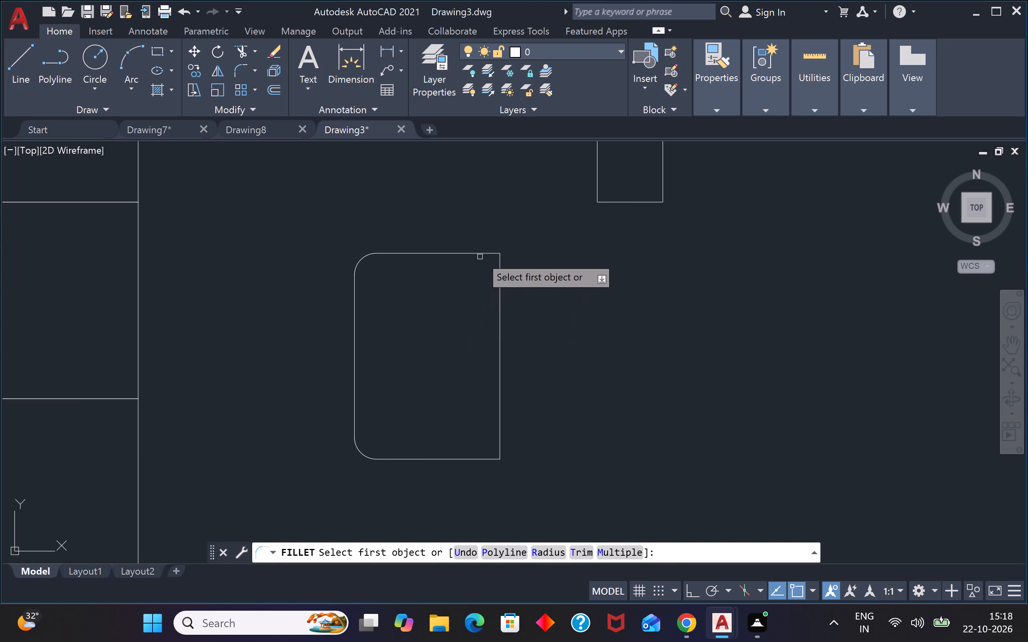
left_click(480, 254)
left_click(500, 283)
key("space")
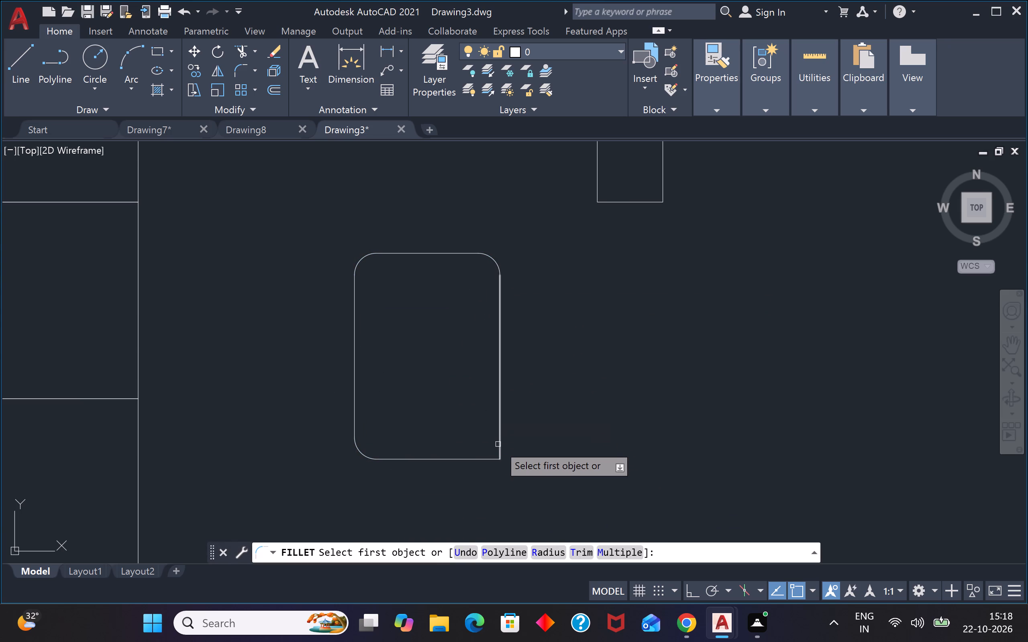
left_click_drag(500, 441, 496, 442)
left_click(469, 464)
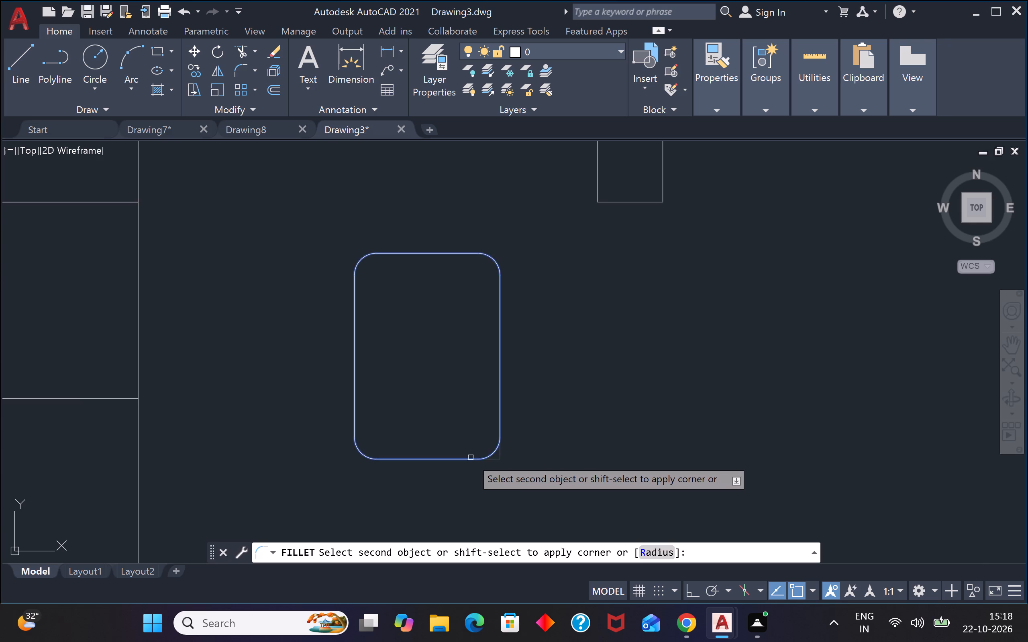
left_click(471, 457)
scroll(469, 453, "down", 4)
key("Escape")
key("Escape")
key("Escape")
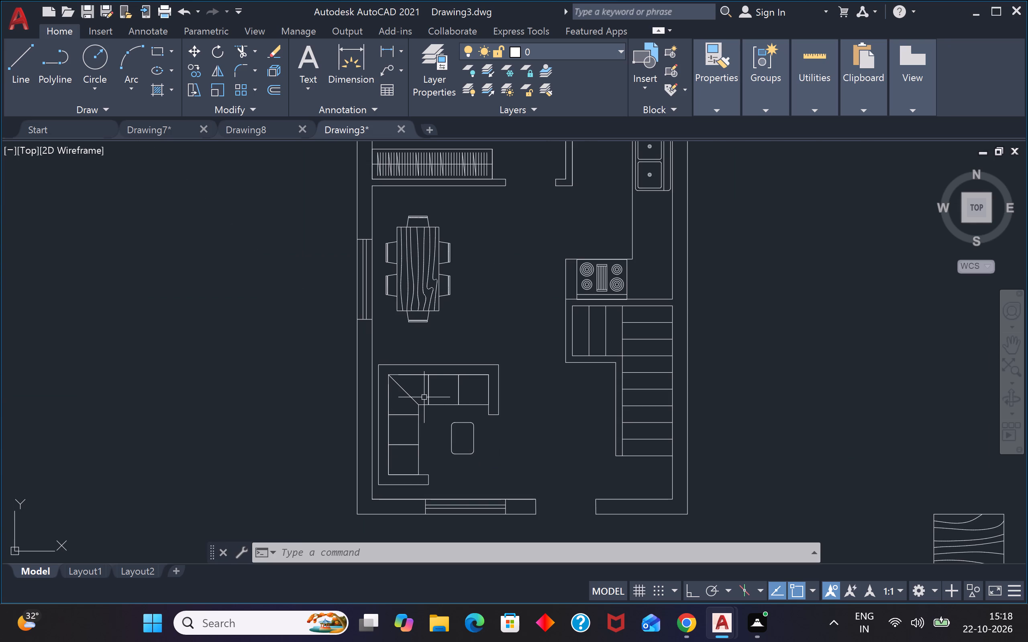
key("Escape")
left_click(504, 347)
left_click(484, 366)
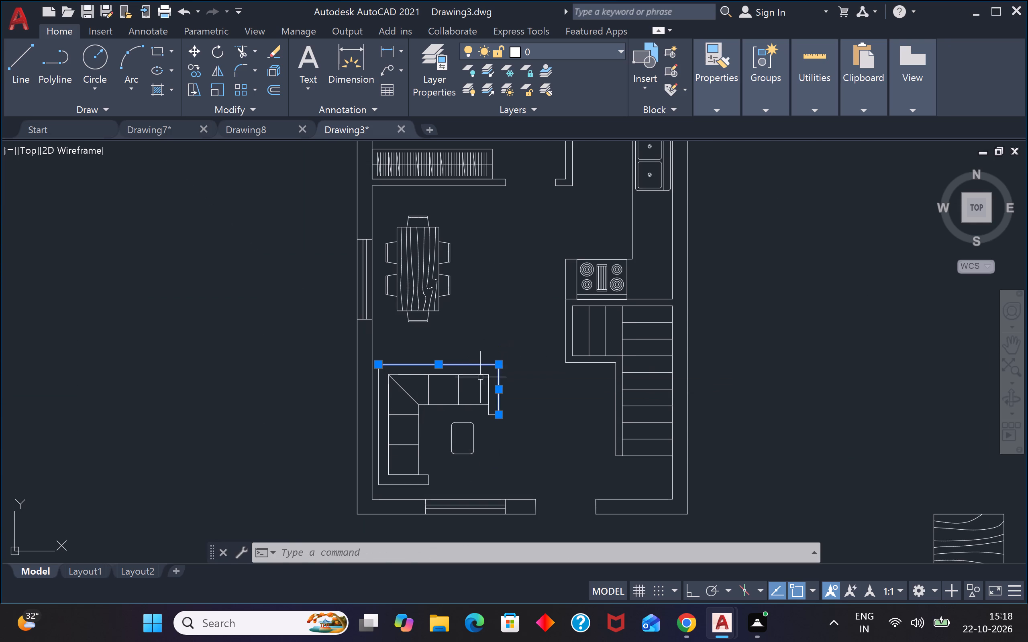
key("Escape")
Define all the lines of the living room's L-shaped sofa as a block named sofa, with its base point picked on the sofa.
left_click_drag(524, 349, 501, 368)
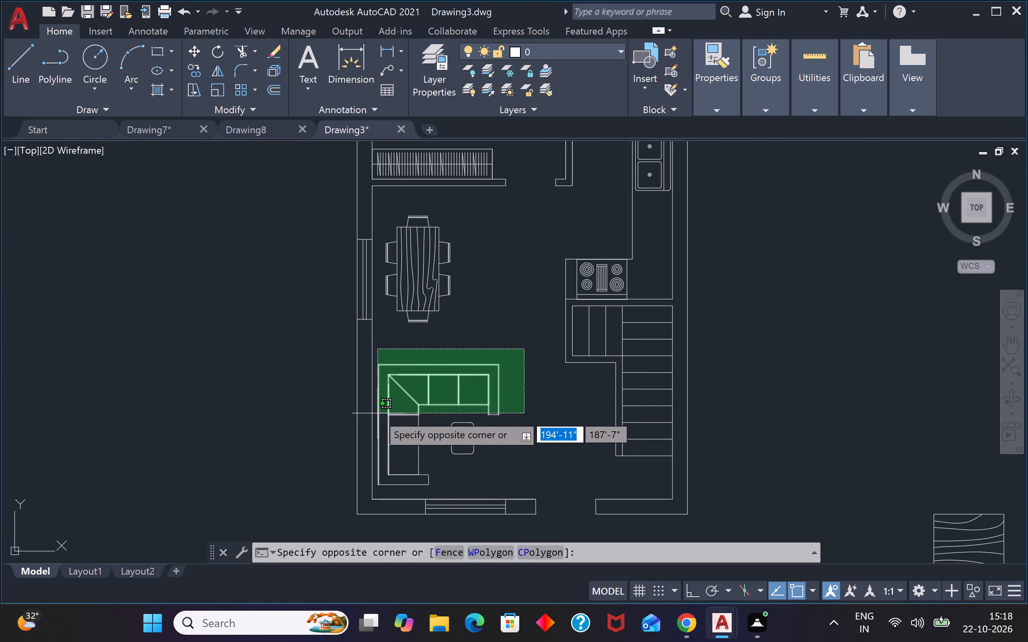
left_click(377, 413)
scroll(432, 444, "up", 1)
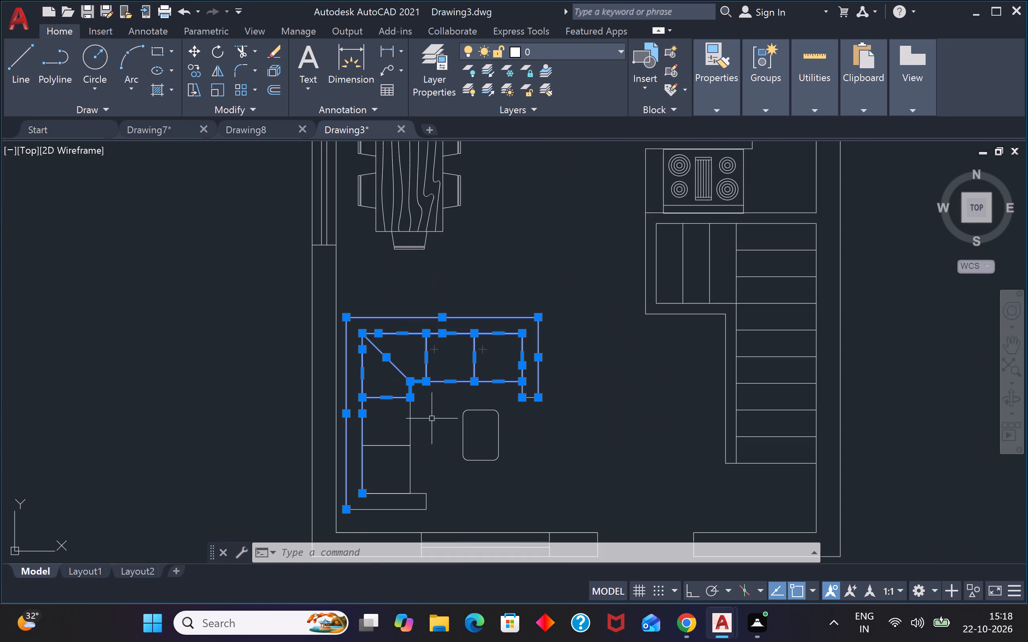
left_click(432, 418)
left_click(349, 517)
scroll(401, 421, "down", 2)
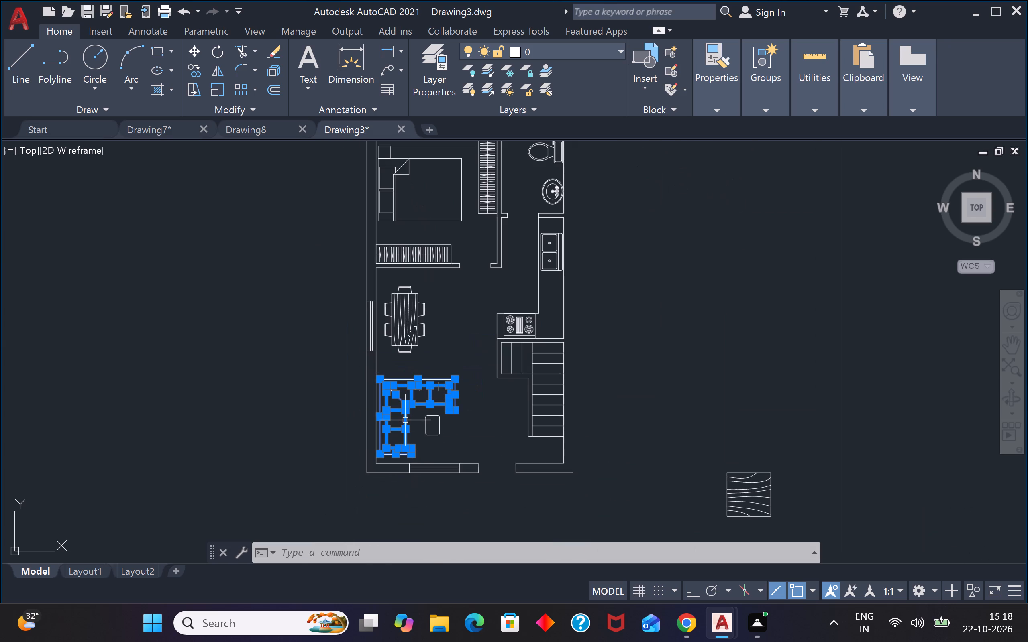
scroll(451, 362, "up", 3)
scroll(449, 364, "down", 4)
scroll(407, 424, "up", 3)
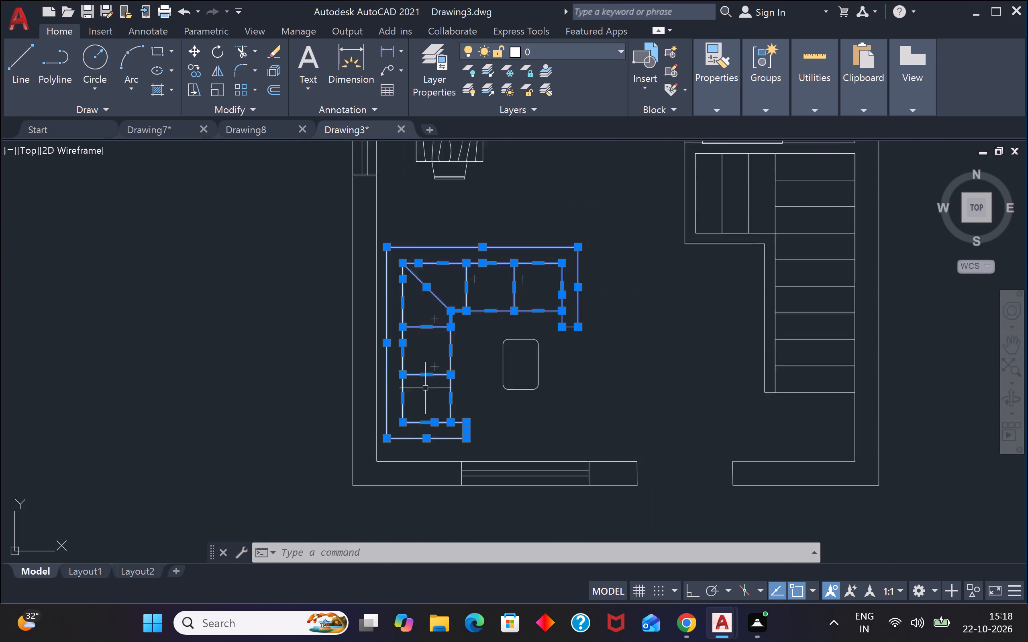
scroll(428, 385, "up", 2)
scroll(433, 378, "down", 4)
key("b")
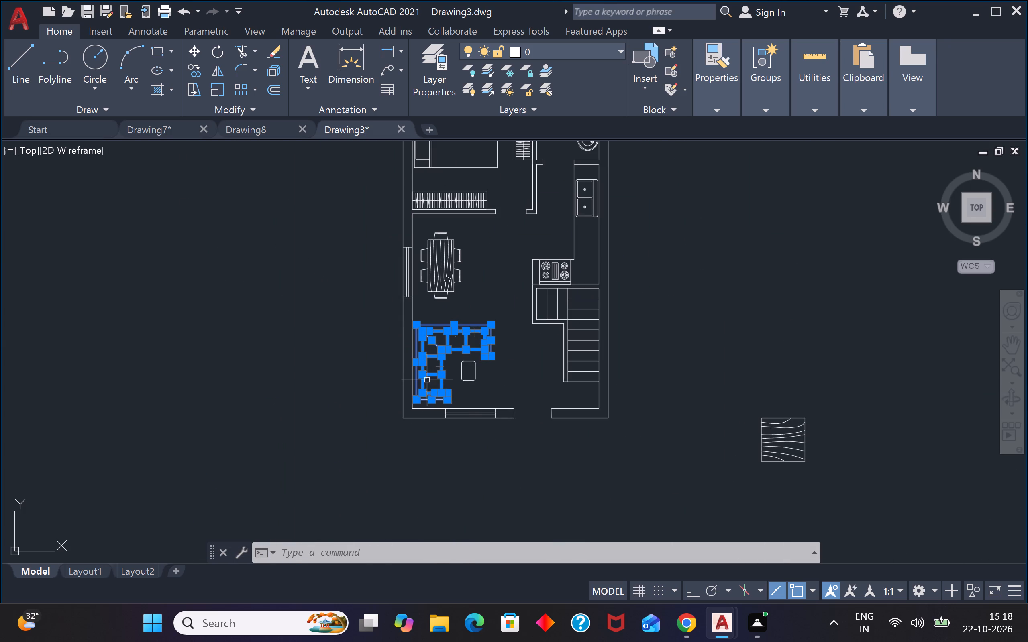
key("space")
type("so")
type("fa")
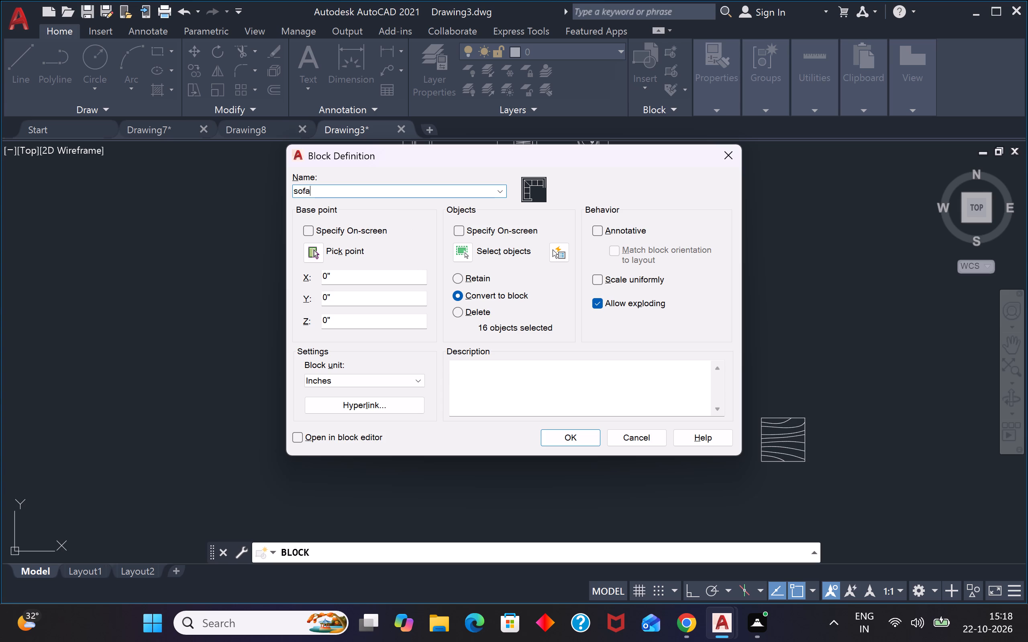
key("space")
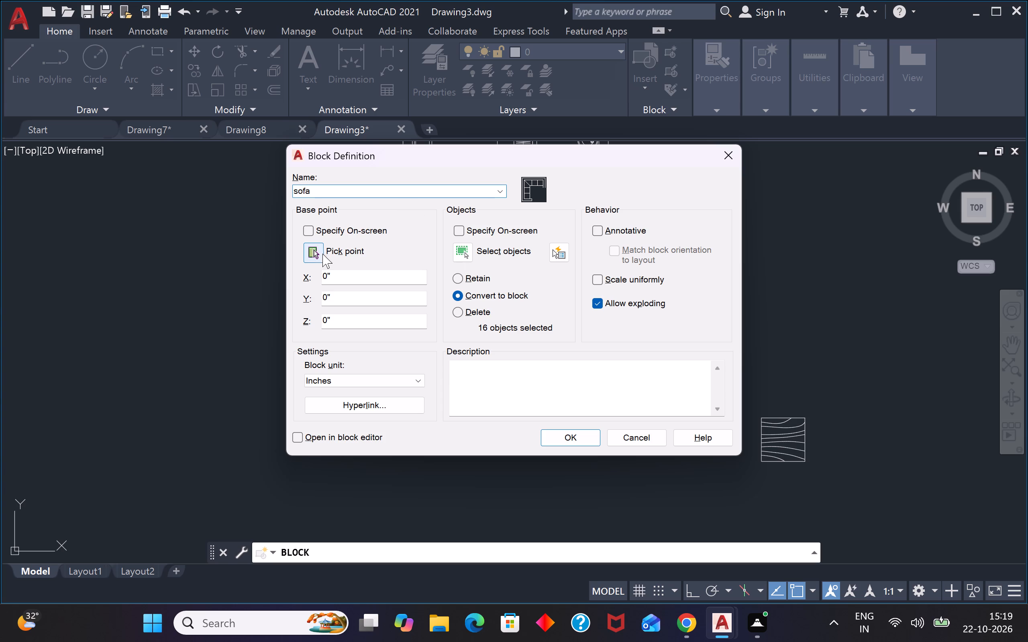
left_click(319, 251)
left_click(437, 335)
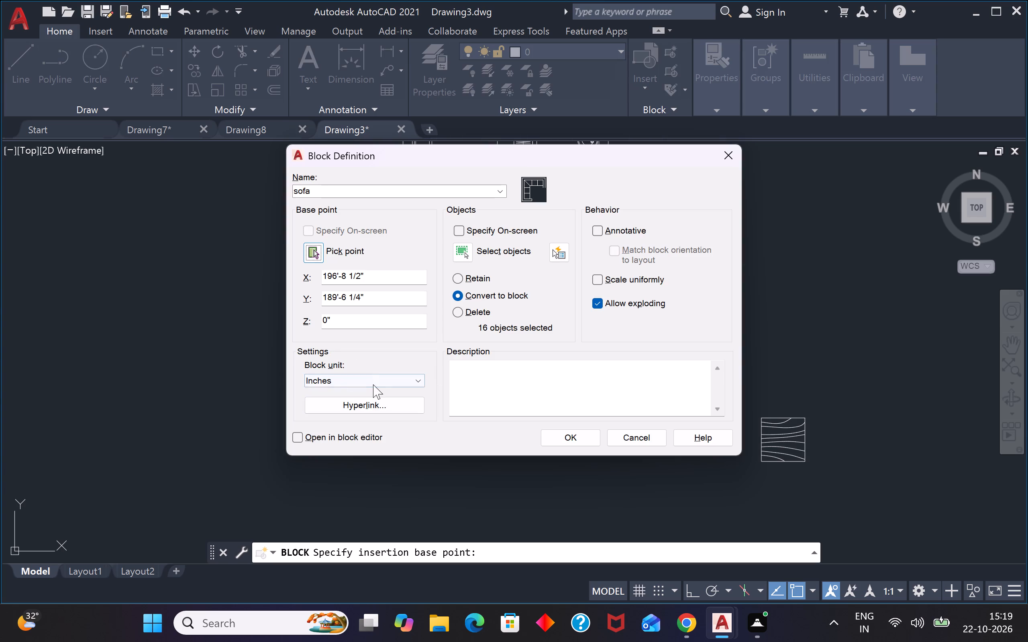
left_click(576, 439)
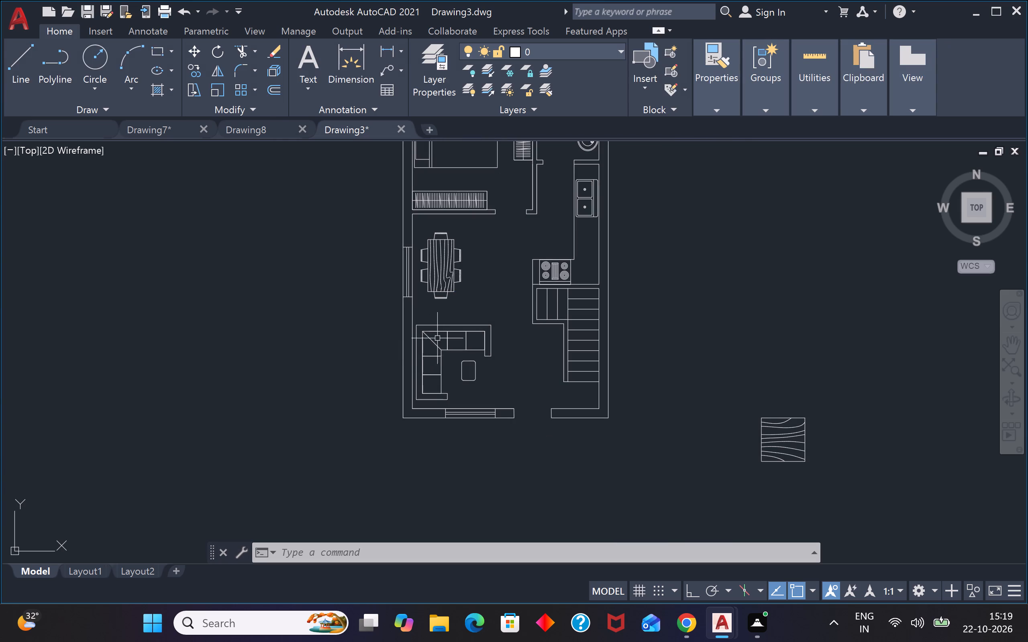
Open the sofa block's definition for editing and close the open end of its east armrest with a line.
scroll(453, 370, "up", 3)
double_click(409, 290)
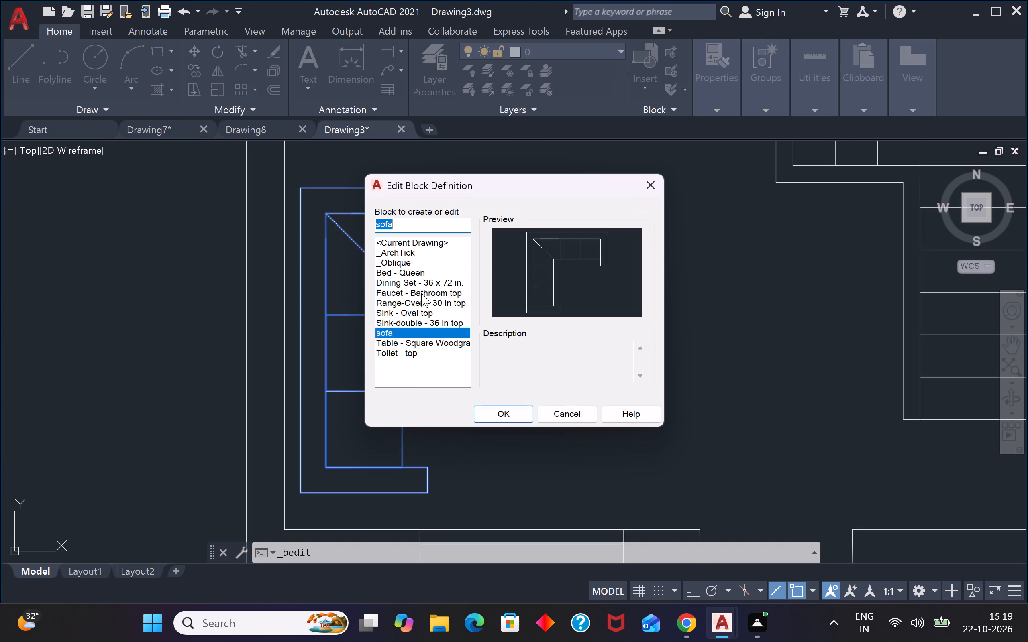
left_click(514, 412)
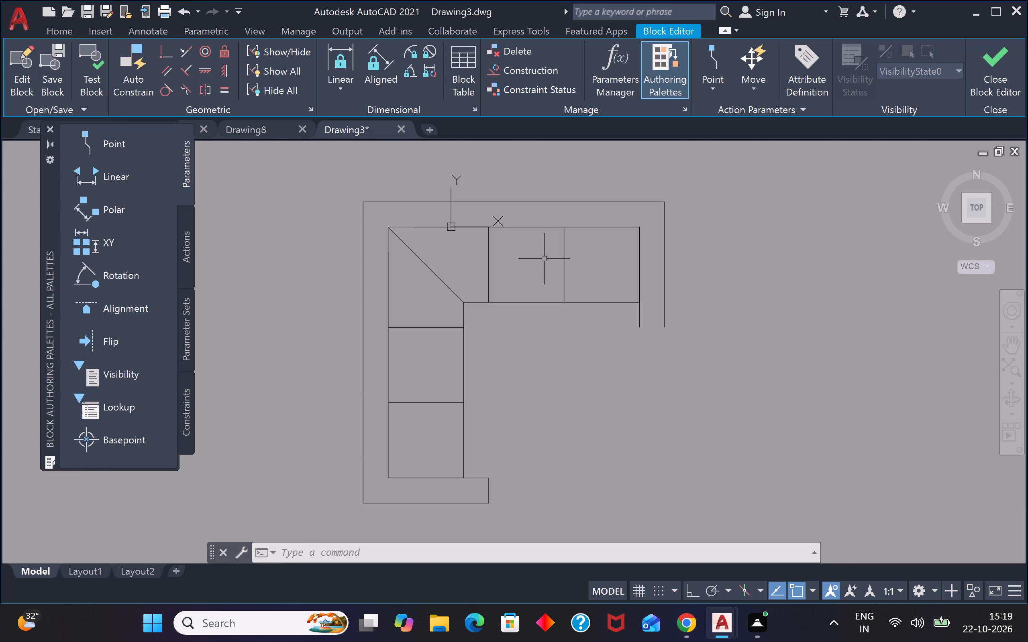
type("l")
key("space")
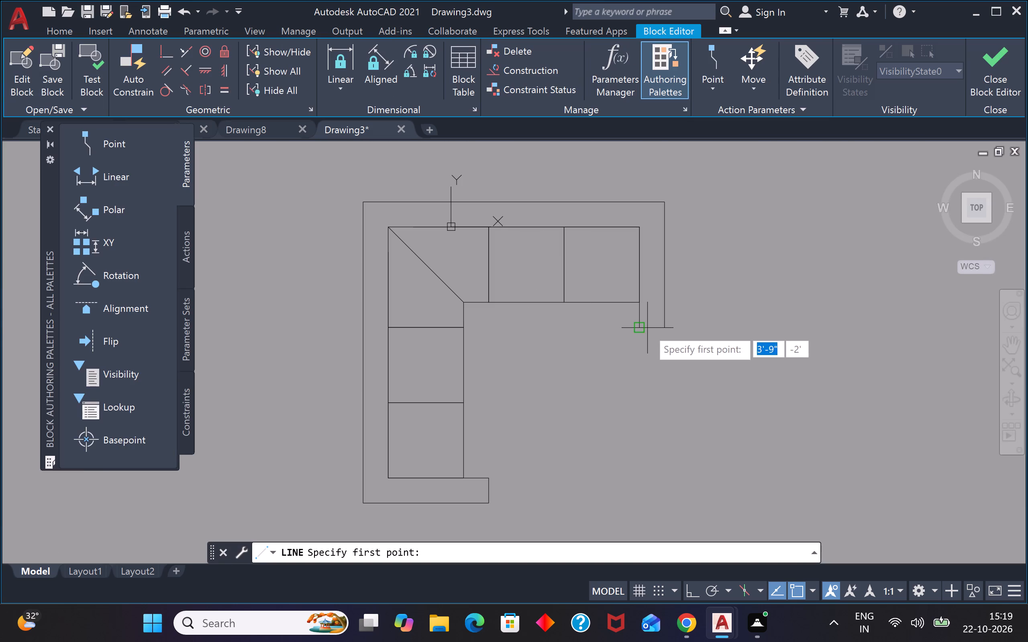
scroll(645, 327, "up", 2)
left_click(629, 324)
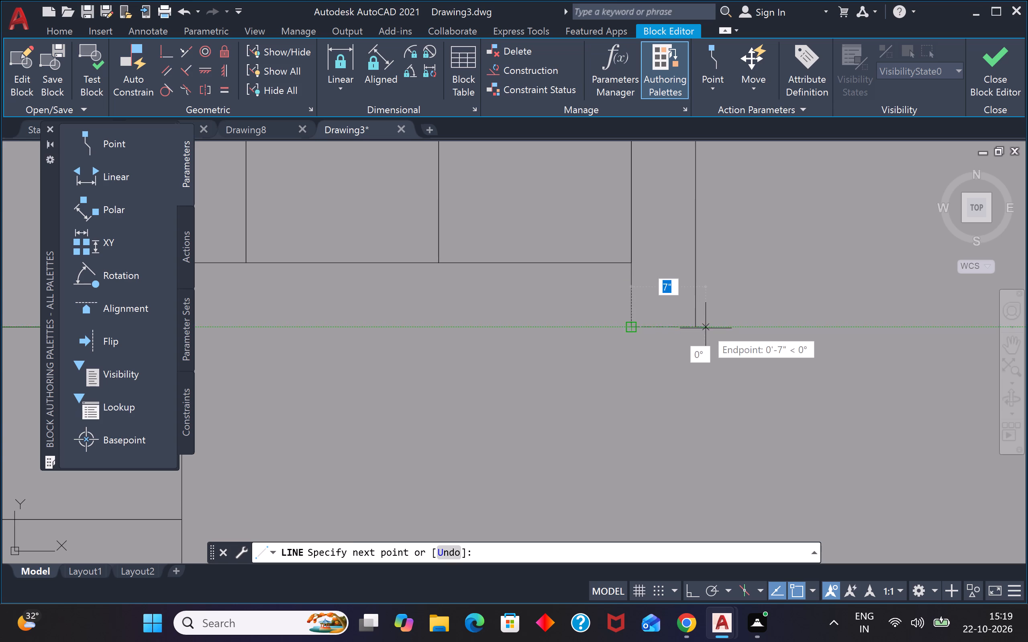
left_click(691, 328)
key("Escape")
Fillet the outer end corners of the sofa's east and south armrests with a 2" radius.
scroll(681, 327, "down", 5)
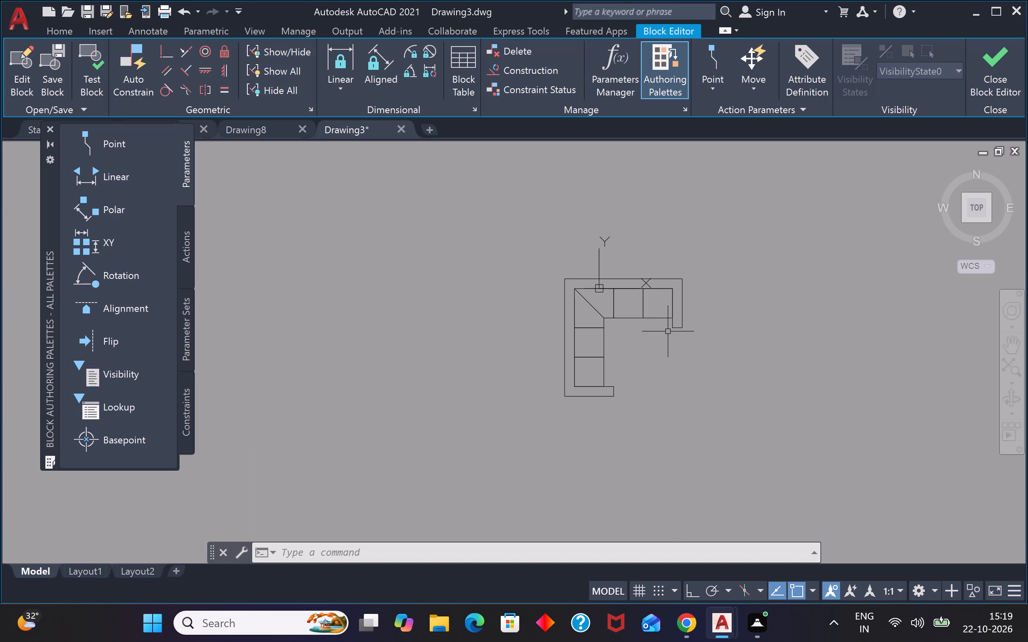
type("f r")
key("space")
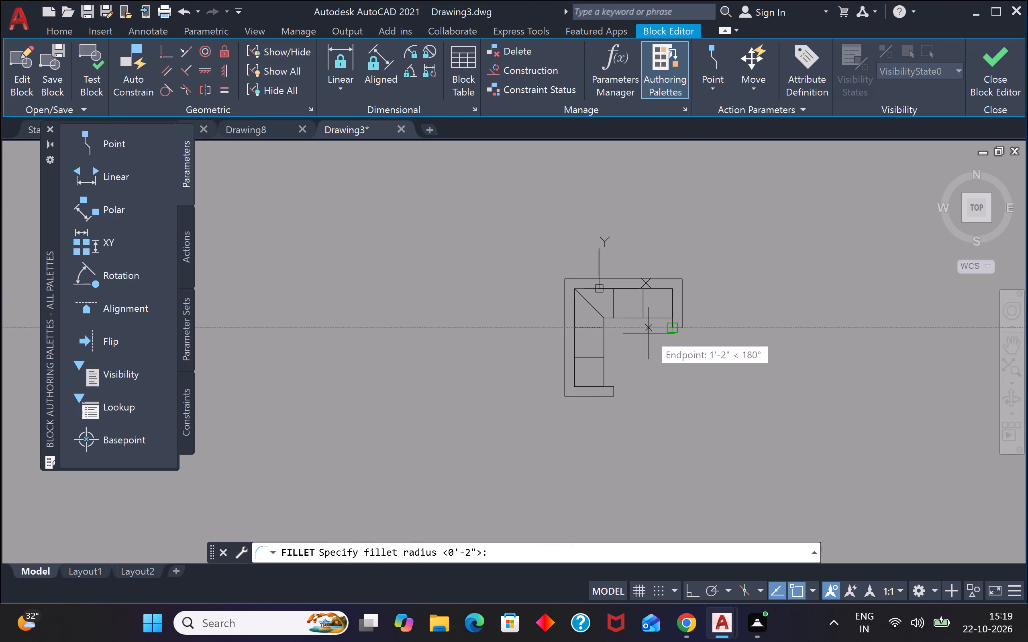
key("space")
scroll(691, 330, "up", 4)
left_click(636, 285)
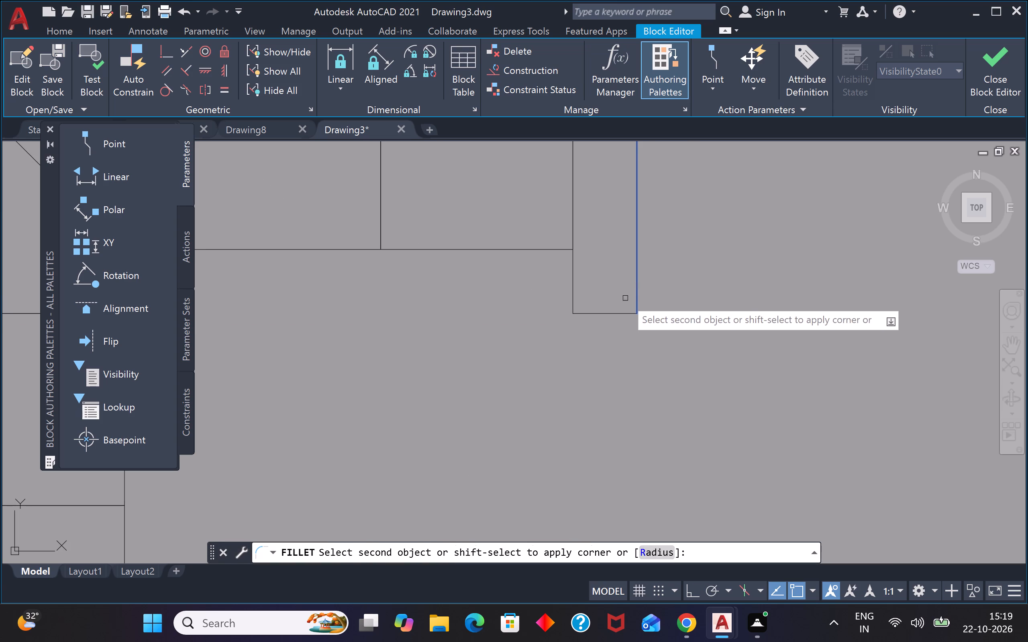
left_click(616, 313)
scroll(615, 312, "down", 3)
scroll(602, 238, "up", 2)
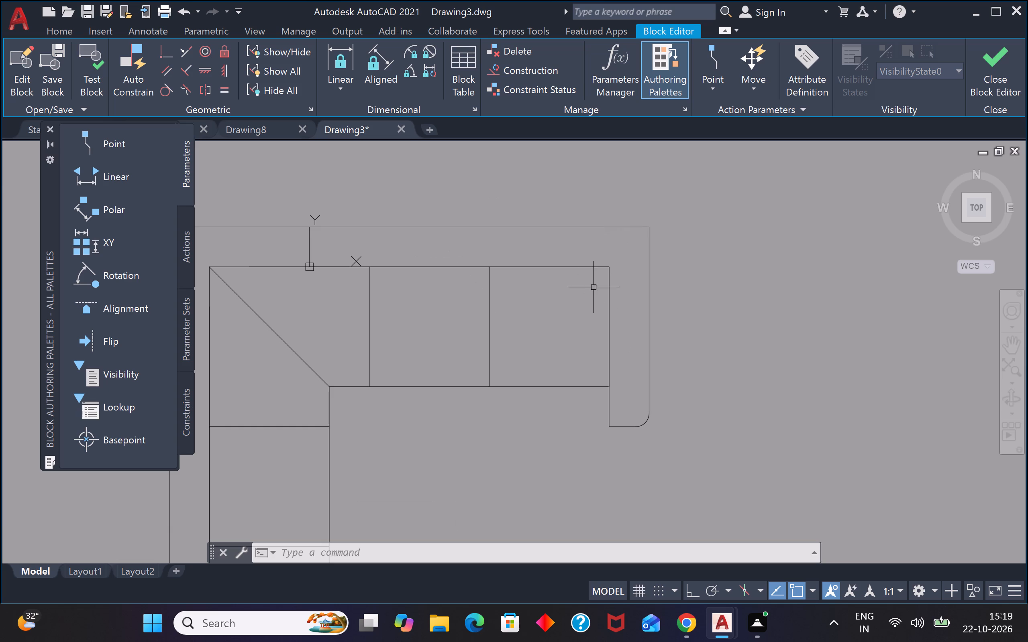
key("space")
scroll(593, 292, "down", 5)
scroll(540, 353, "up", 5)
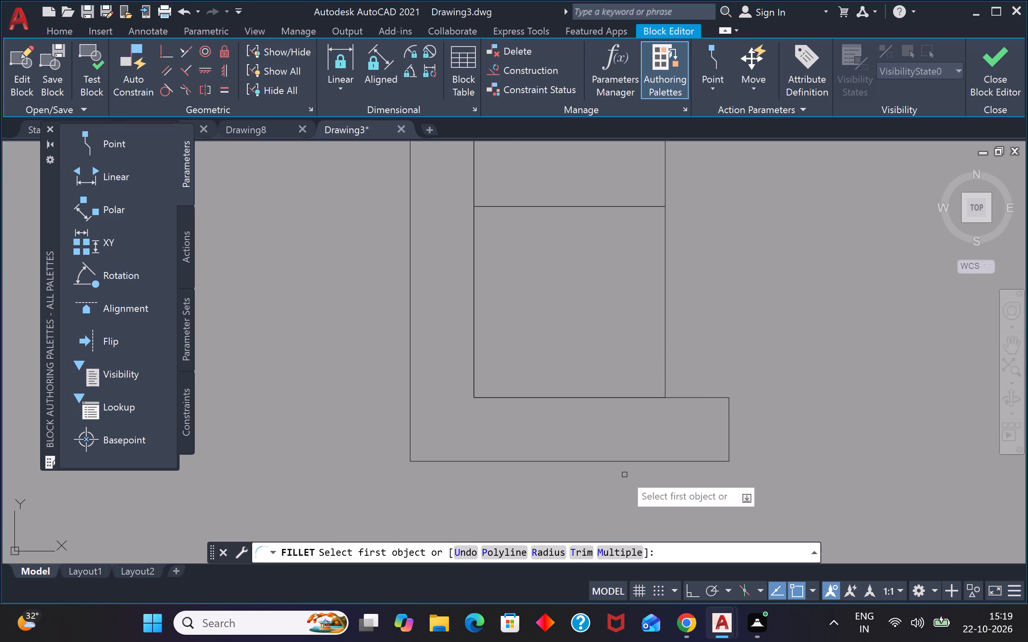
left_click(638, 461)
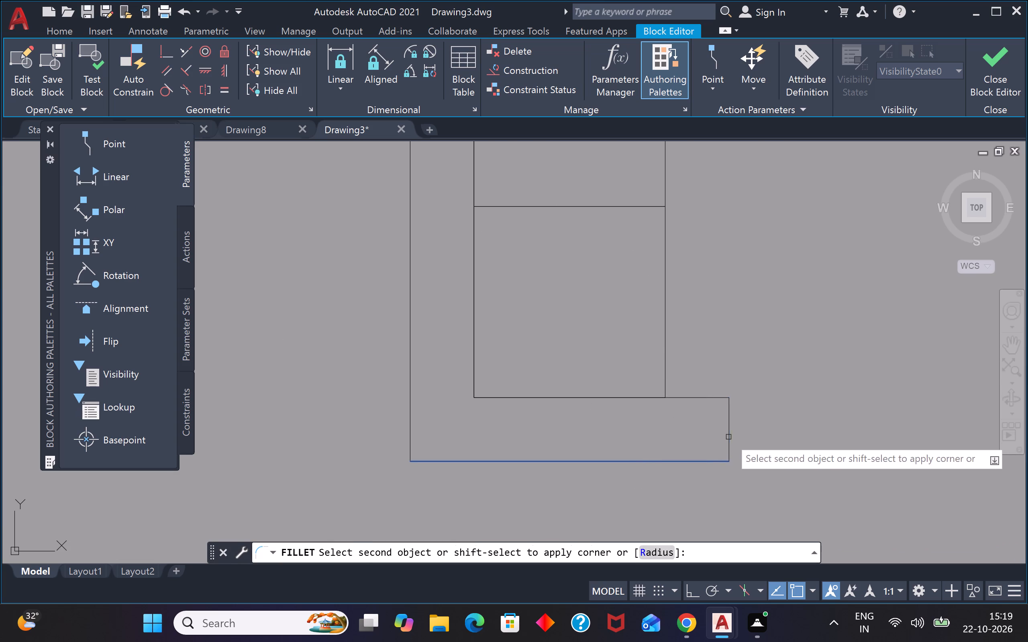
left_click(729, 437)
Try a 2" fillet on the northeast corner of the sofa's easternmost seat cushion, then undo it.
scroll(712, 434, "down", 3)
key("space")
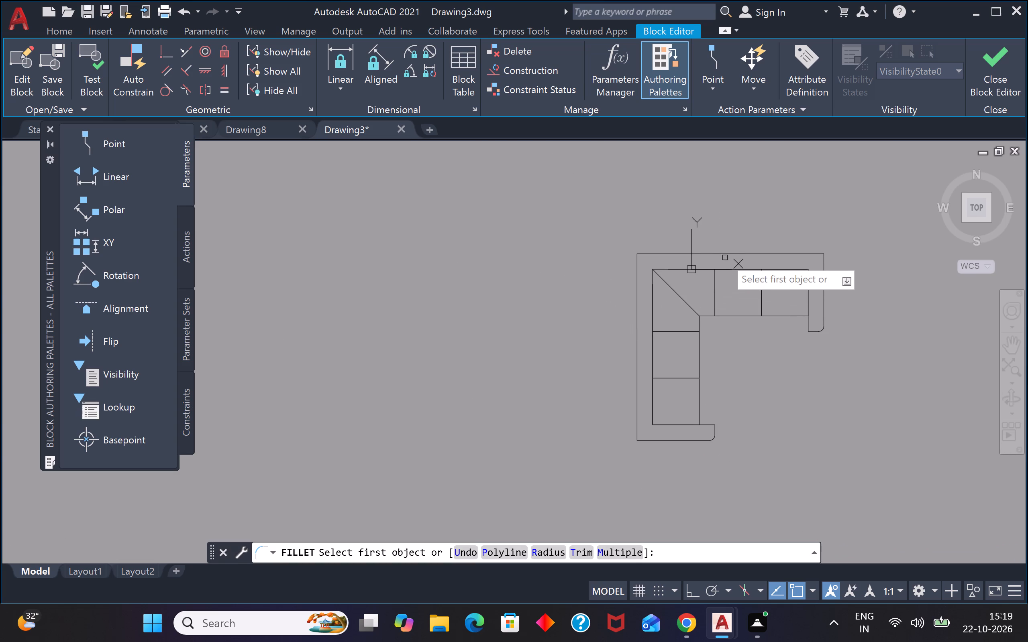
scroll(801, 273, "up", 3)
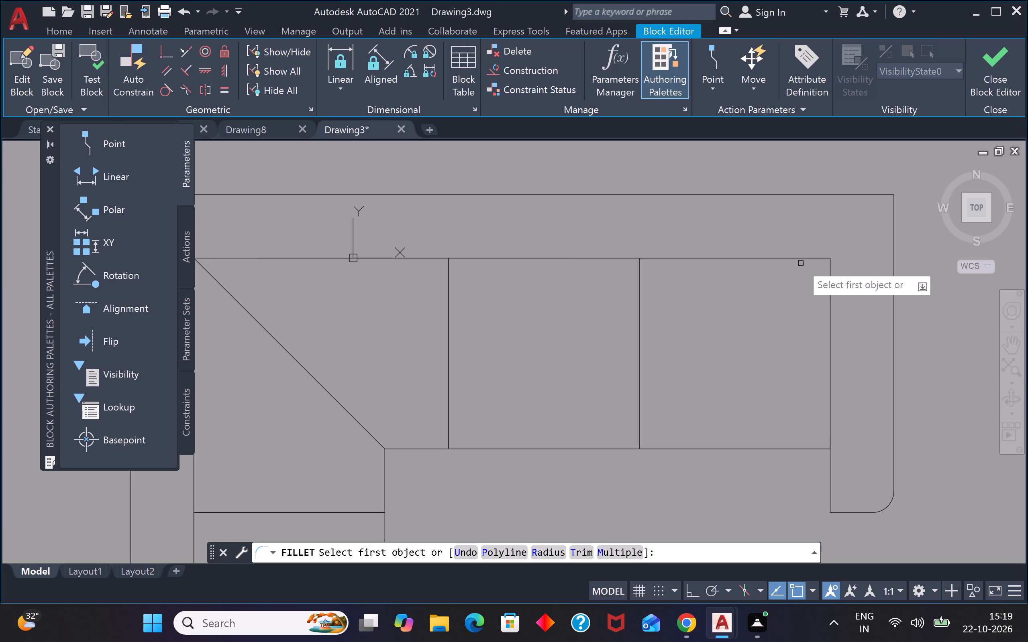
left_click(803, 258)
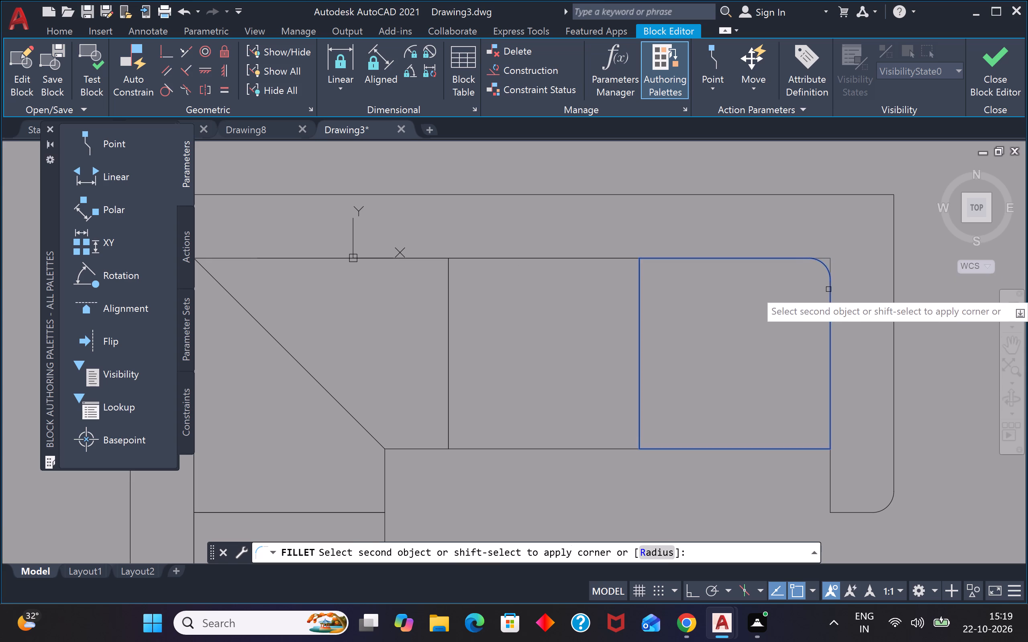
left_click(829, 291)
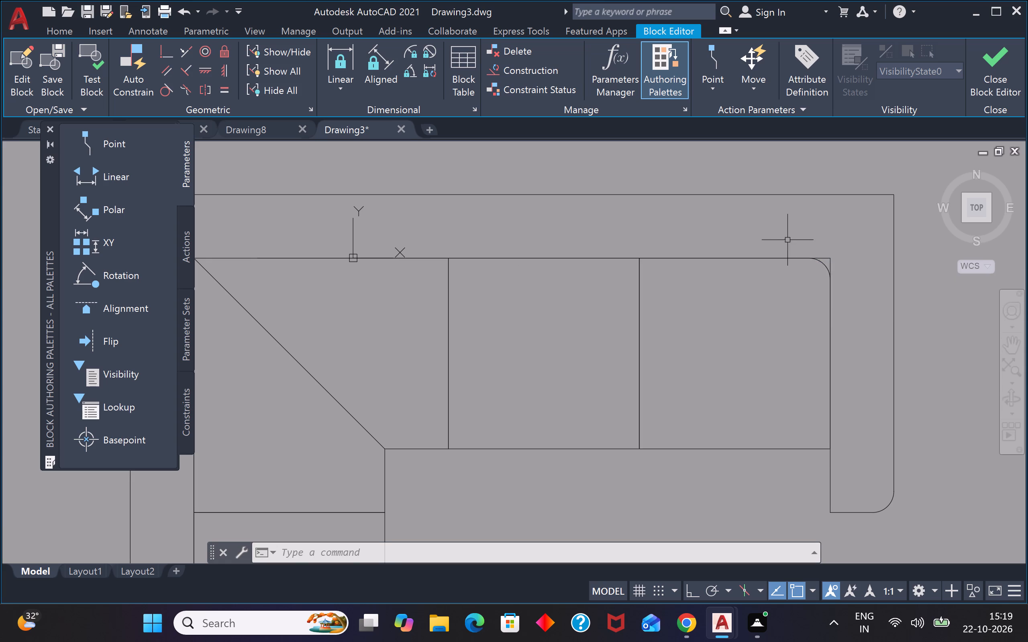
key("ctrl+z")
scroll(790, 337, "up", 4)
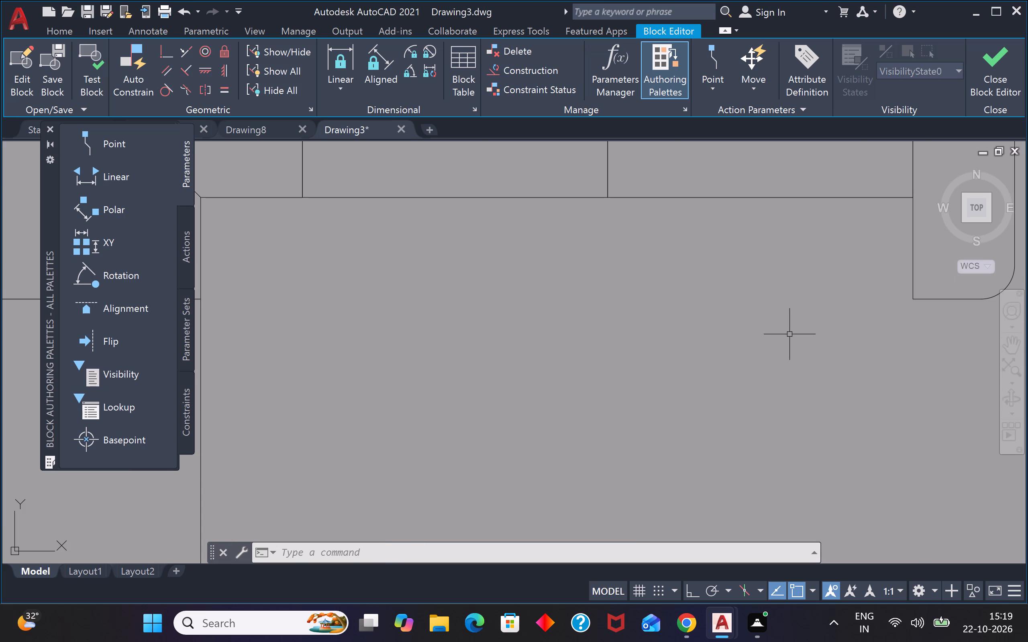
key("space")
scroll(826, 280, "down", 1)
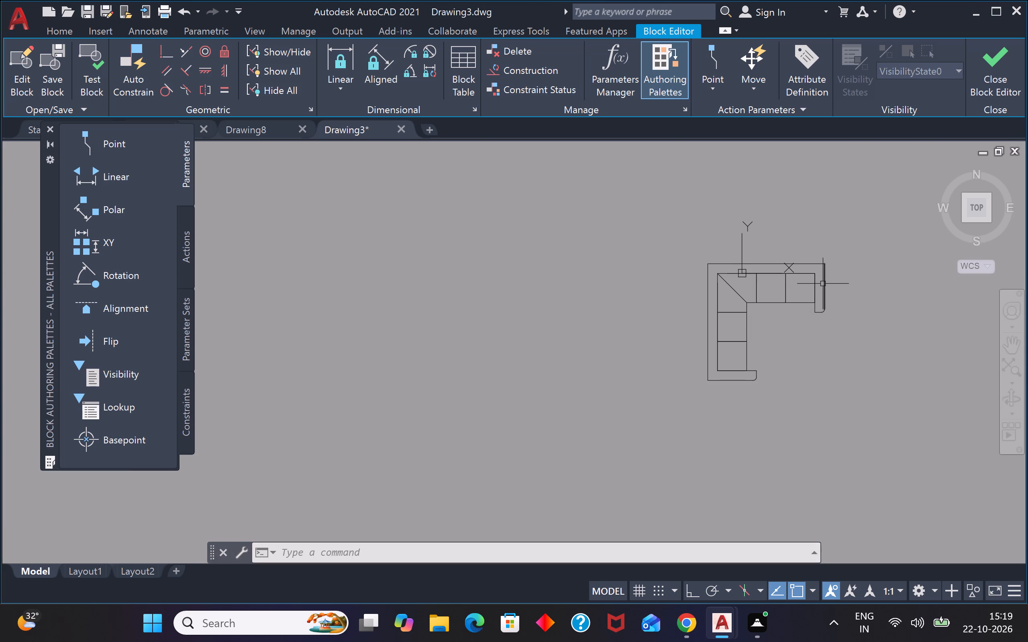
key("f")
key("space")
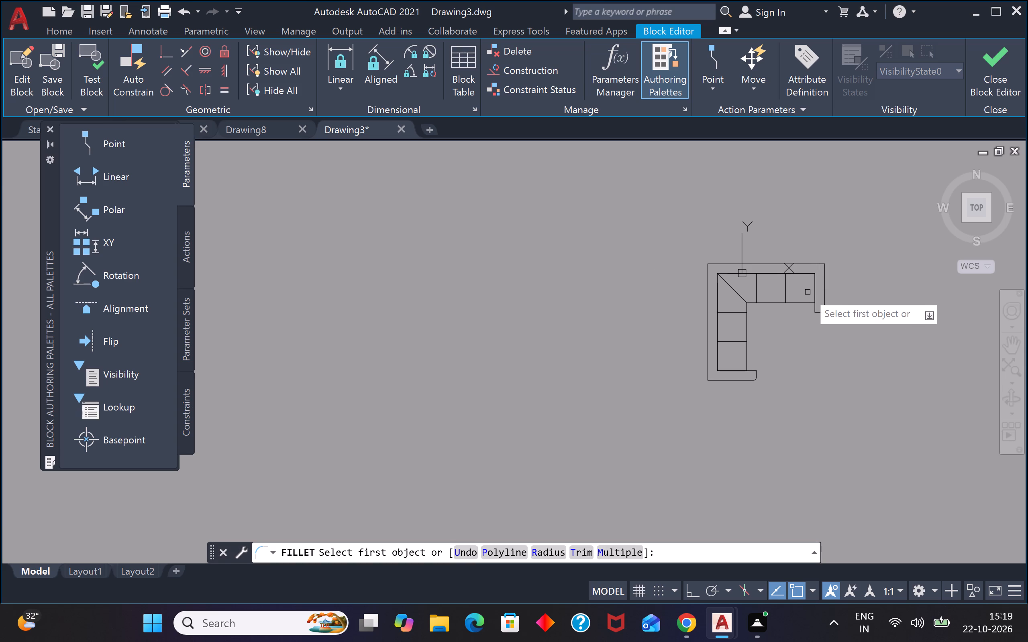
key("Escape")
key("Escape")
Fillet the northwest corner of the sofa's corner seat, inside the backrest, with the same 2" radius.
key("f")
key("space")
scroll(805, 296, "up", 2)
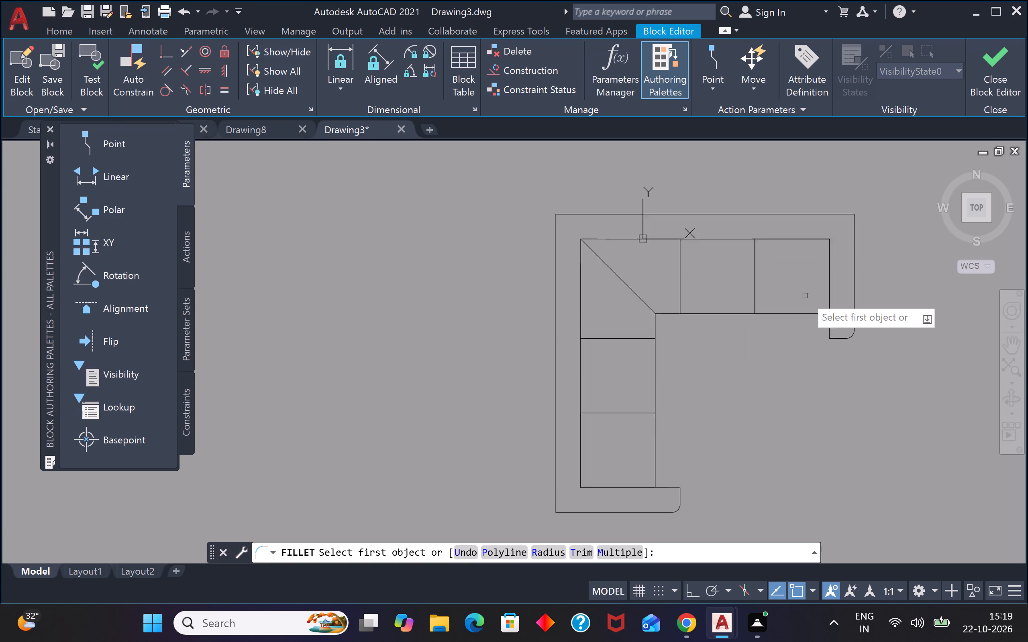
scroll(805, 296, "up", 1)
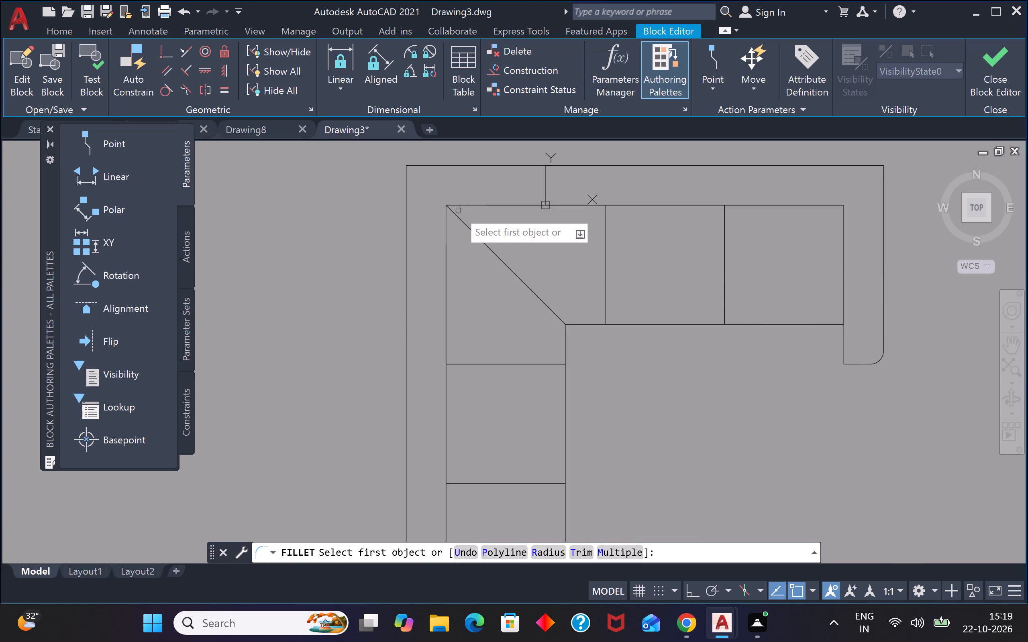
left_click(458, 207)
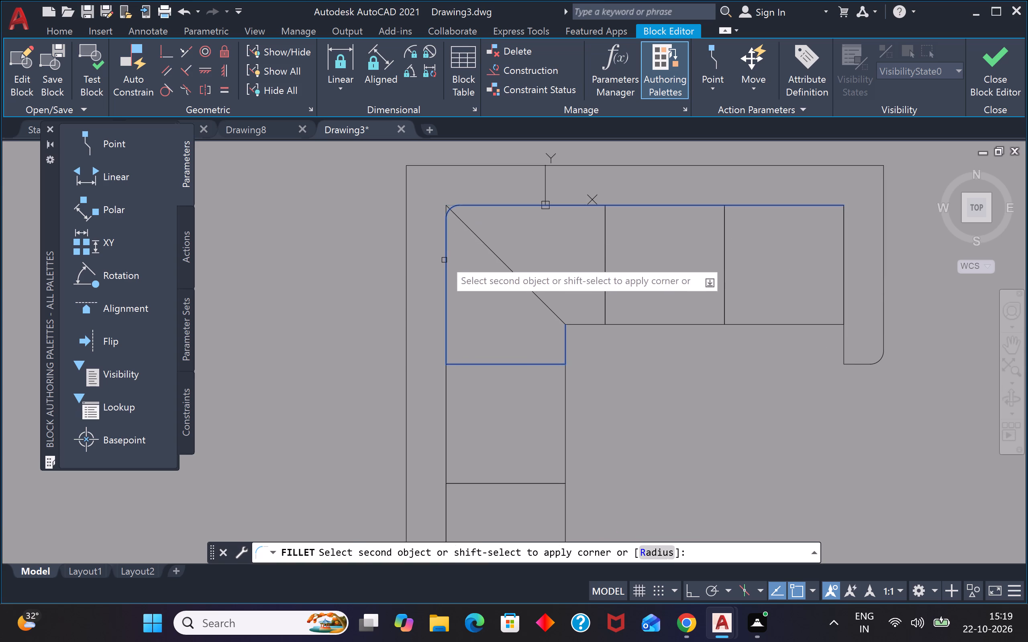
left_click(444, 259)
scroll(445, 196, "up", 3)
key("Escape")
key("Escape")
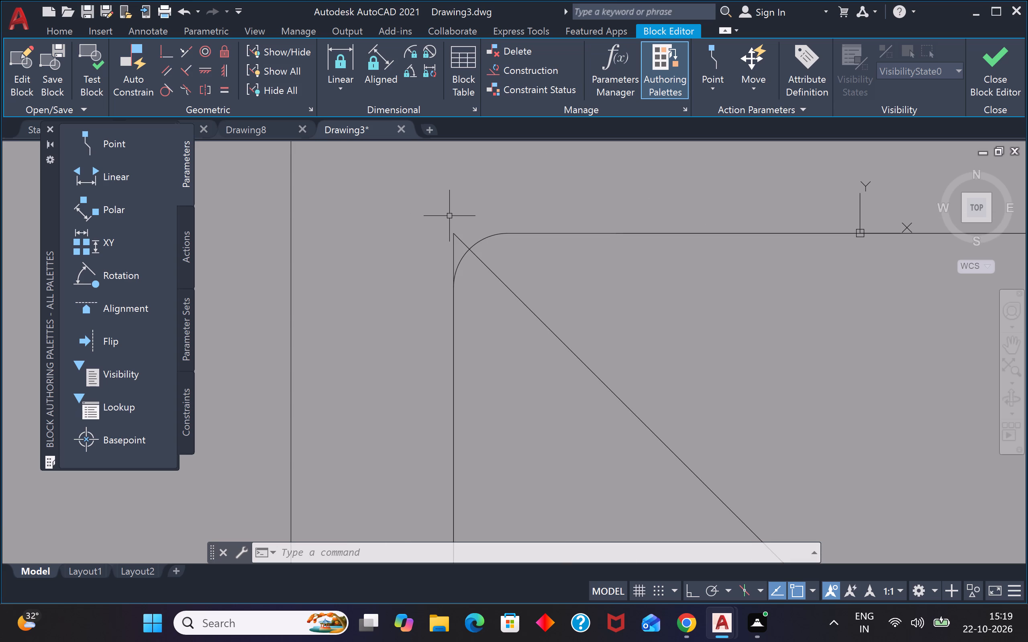
Trim the leftover line ends, including the diagonal's tip, that extend beyond the corner seat's rounded northwest corner.
key("t")
key("r")
key("space")
scroll(455, 233, "up", 3)
left_click(469, 232)
left_click(418, 327)
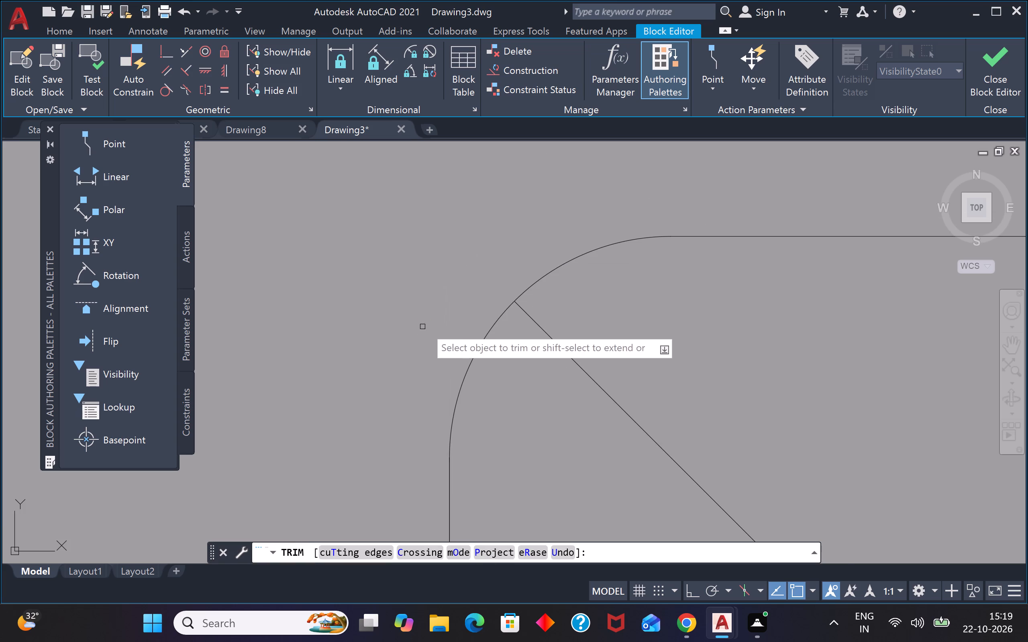
scroll(440, 302, "down", 10)
scroll(461, 303, "up", 4)
scroll(477, 279, "down", 4)
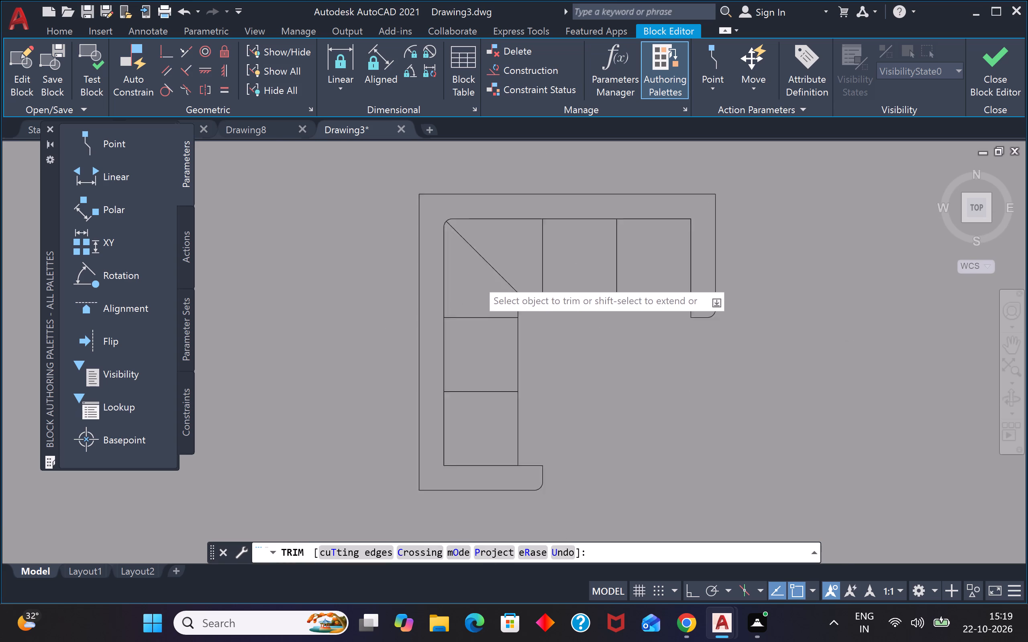
scroll(443, 241, "up", 3)
key("Escape")
Fillet the outer northwest corner of the sofa's backrest with the same 2" radius.
type("f")
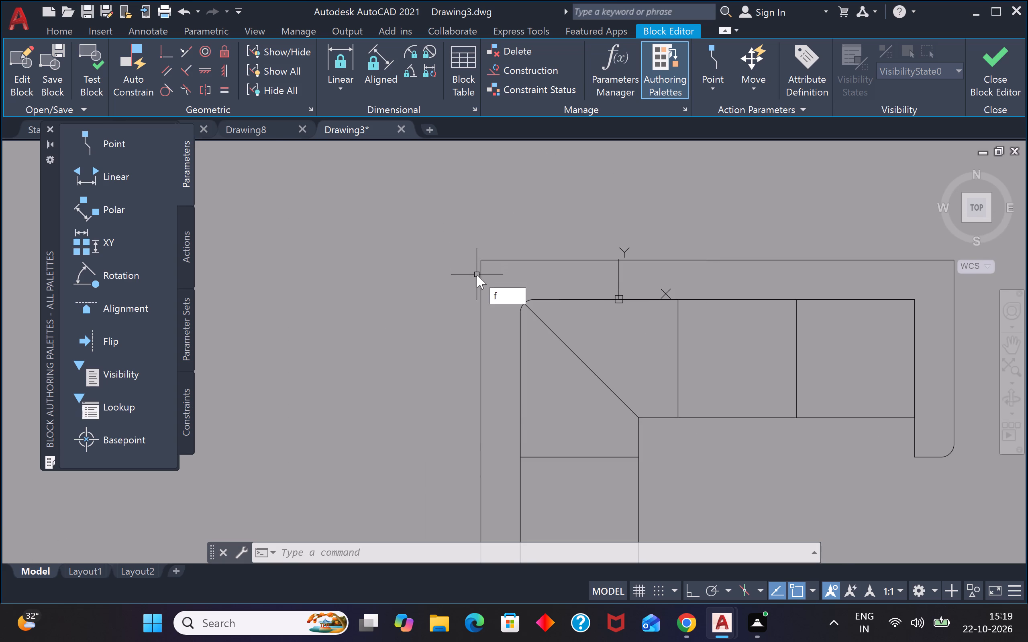
key("space")
left_click(498, 258)
left_click(481, 284)
scroll(489, 268, "down", 4)
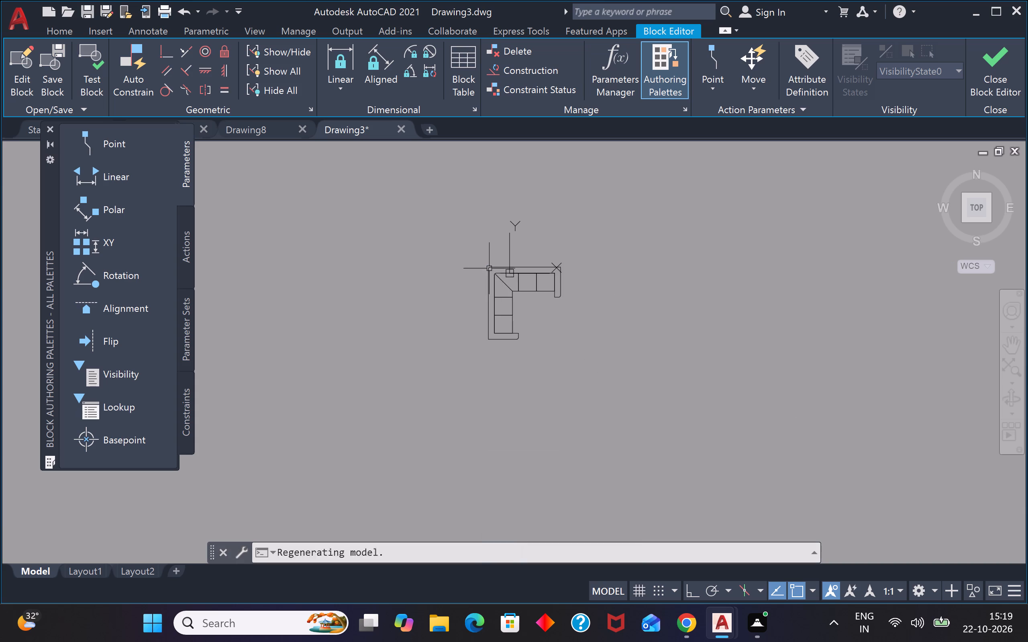
Fillet the outer southwest corner of the sofa's backrest with the same 2" radius.
scroll(494, 301, "up", 2)
key("f")
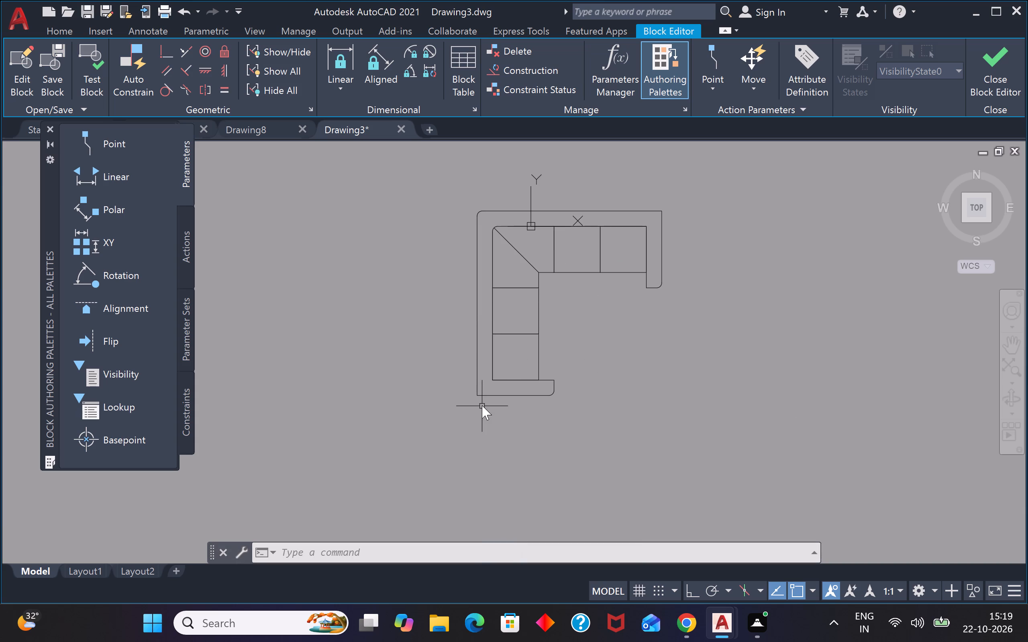
key("space")
scroll(482, 384, "up", 2)
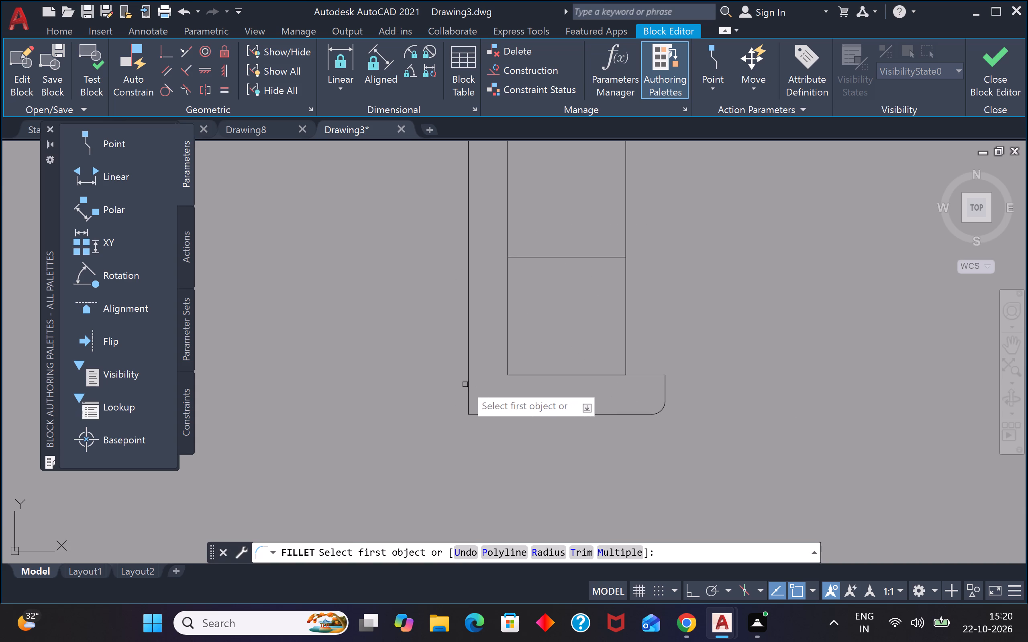
left_click(467, 384)
left_click(512, 416)
scroll(509, 407, "down", 3)
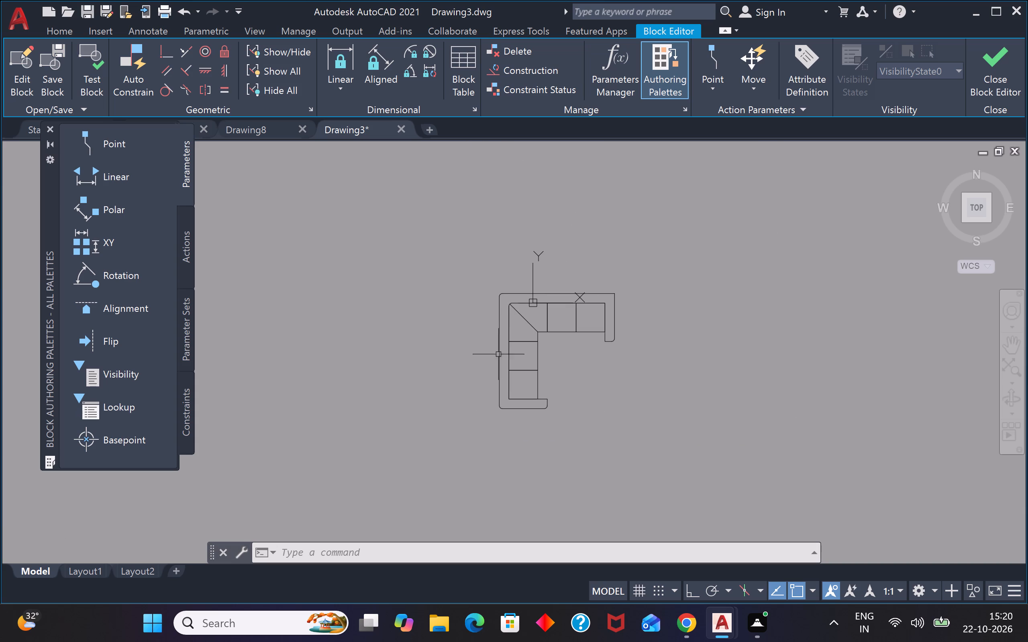
Fillet the outer northeast corner of the sofa's backrest with the same 2" radius.
key("space")
scroll(573, 299, "up", 1)
scroll(675, 304, "up", 3)
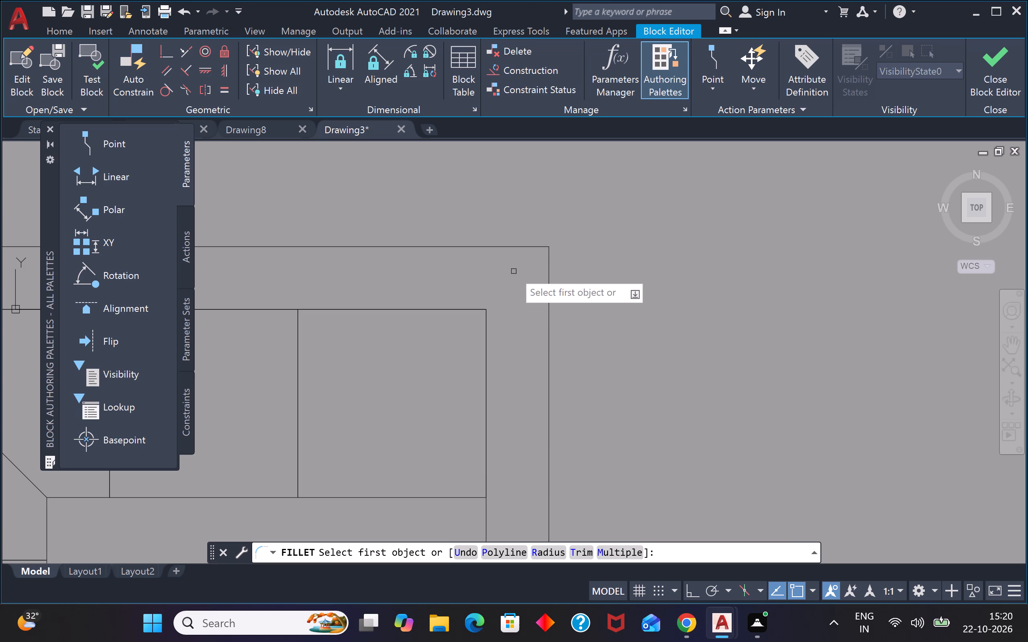
left_click(516, 248)
left_click(547, 283)
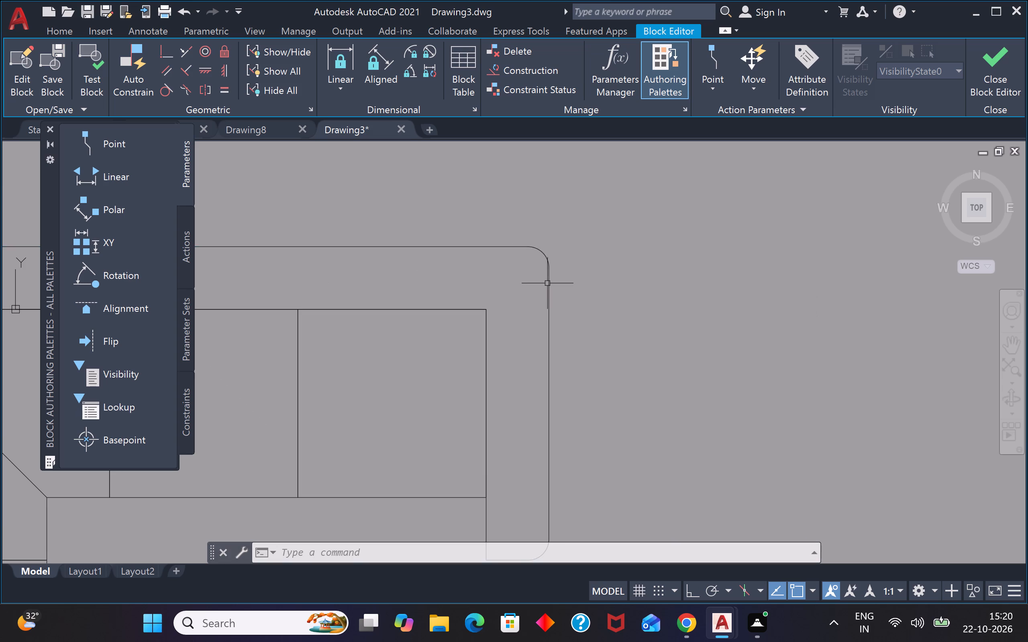
Close the block editor and save the changes to the sofa block.
scroll(550, 275, "down", 4)
scroll(499, 334, "up", 4)
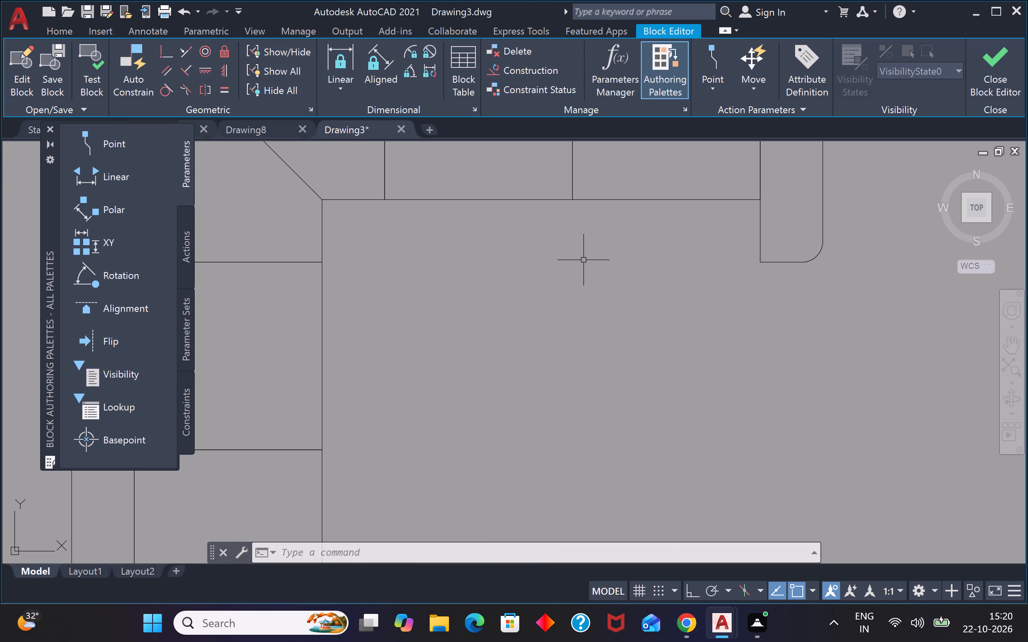
scroll(584, 259, "down", 4)
scroll(598, 255, "up", 2)
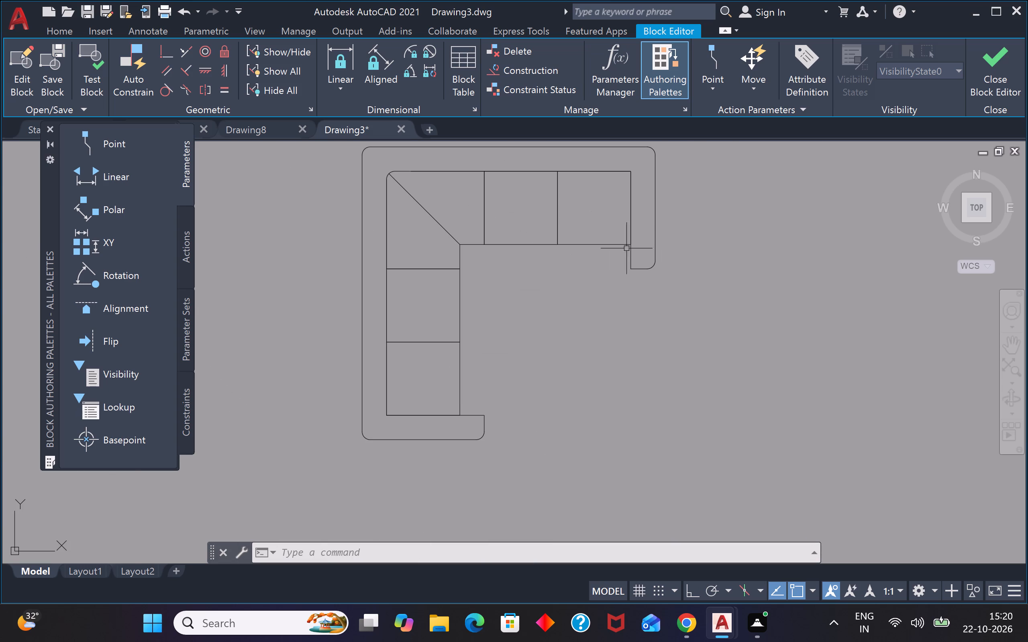
left_click(1015, 81)
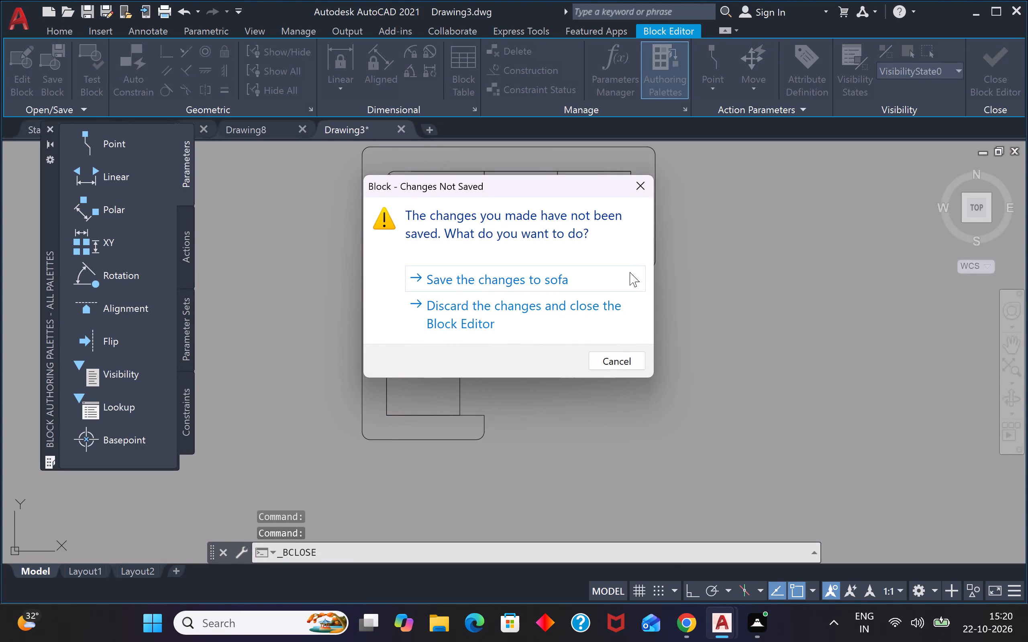
left_click(601, 284)
Open the block definition "Dining Set - 36 x 72 in." for editing from the dining table in the plan.
scroll(514, 282, "down", 3)
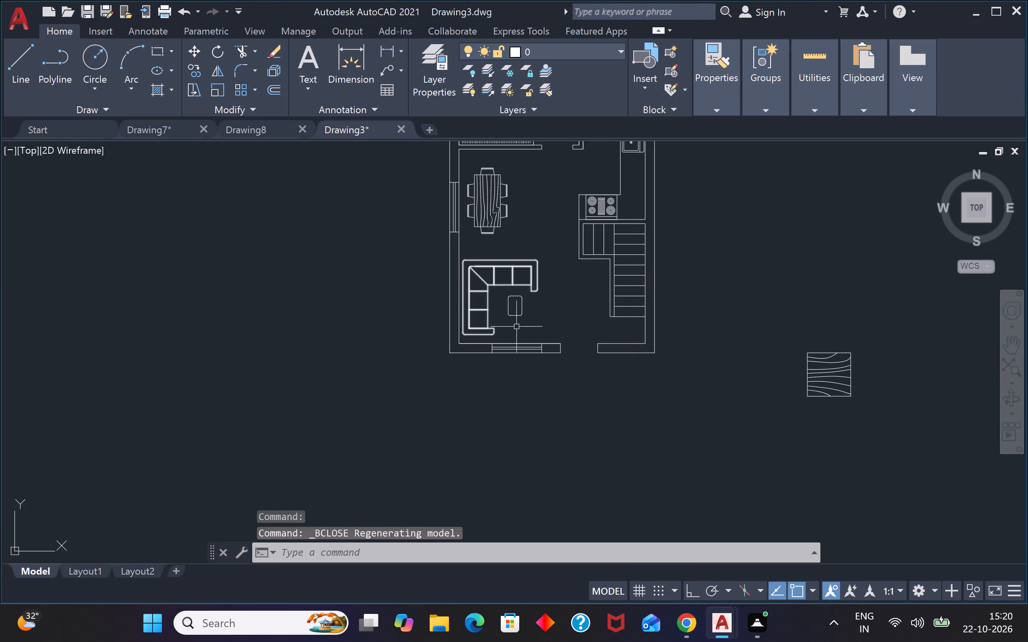
left_click(487, 197)
left_click(484, 201)
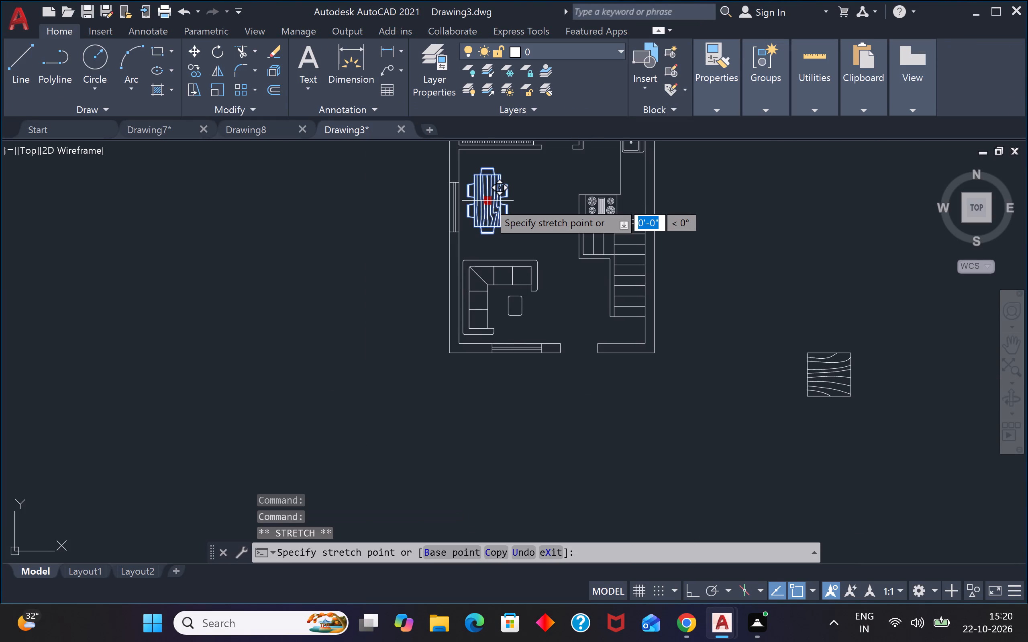
key("Escape")
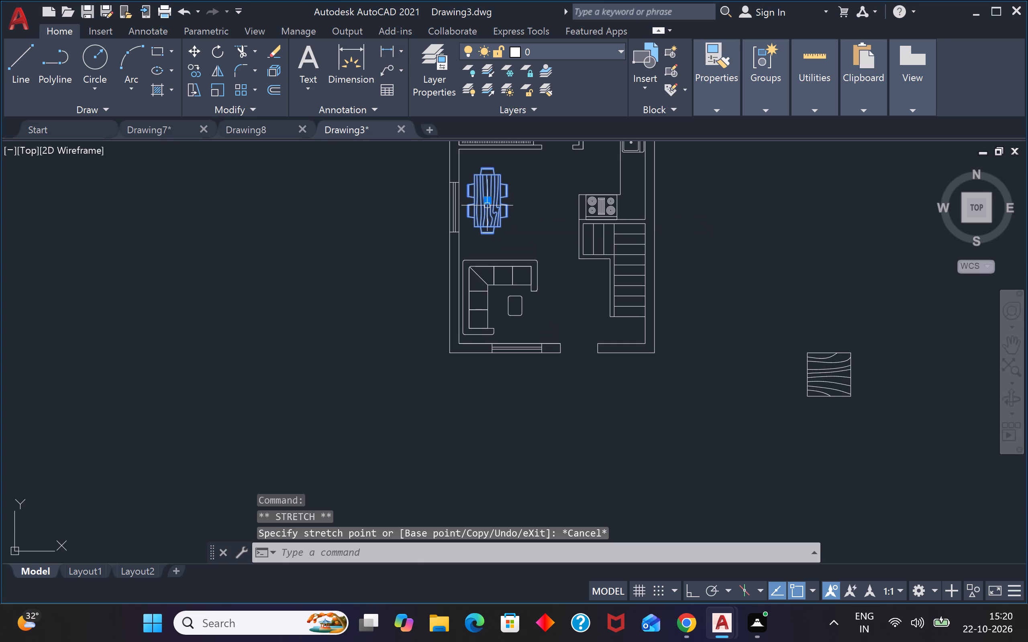
double_click(487, 215)
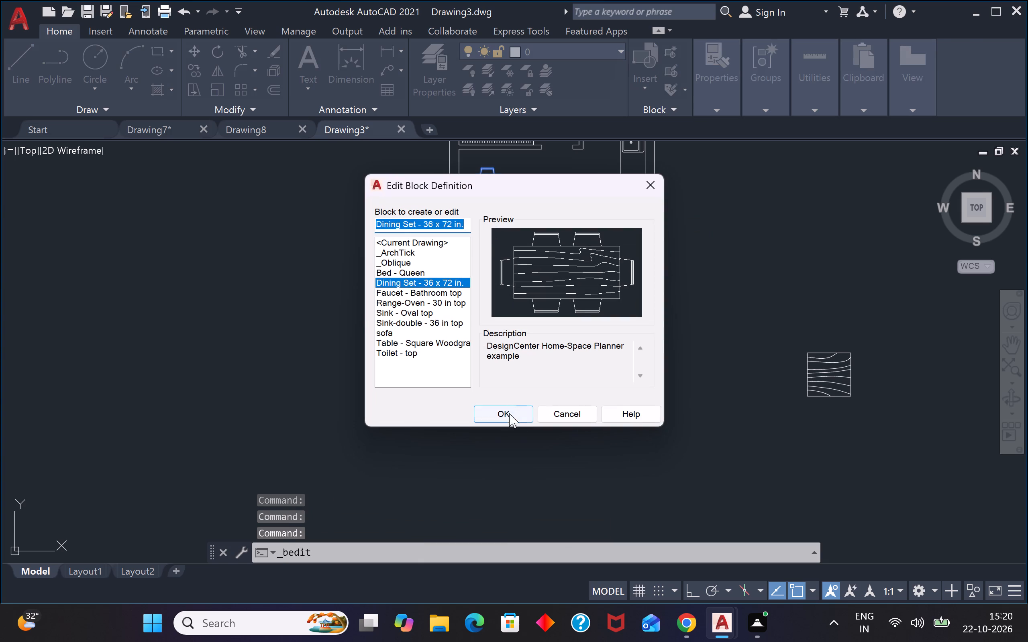
left_click_drag(506, 417, 506, 411)
Delete all the wavy wood-grain lines from the dining table's top, keeping the table outline and the chairs.
left_click(547, 269)
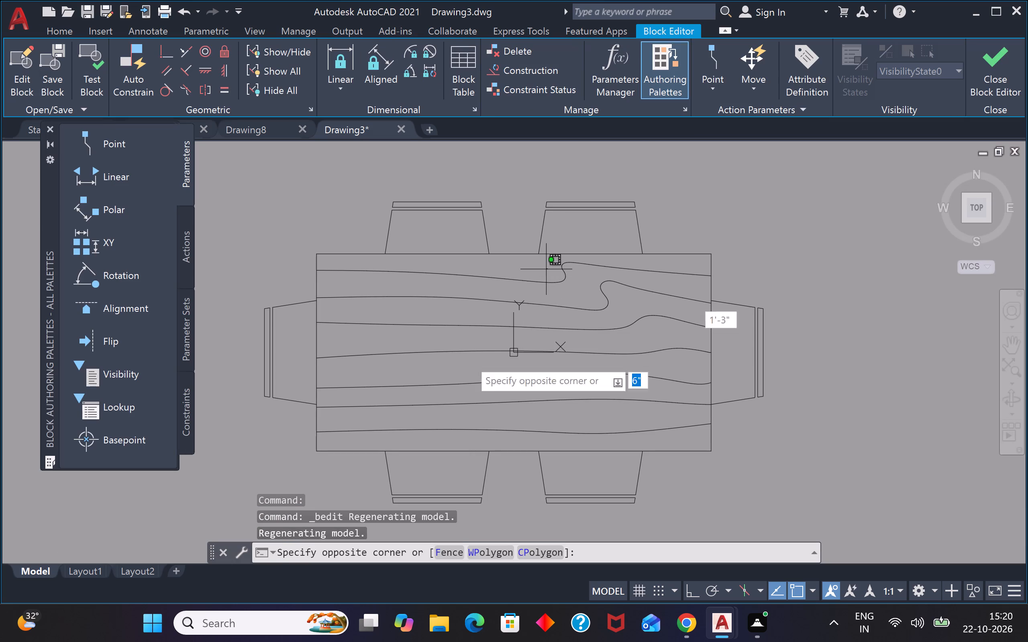
left_click(420, 427)
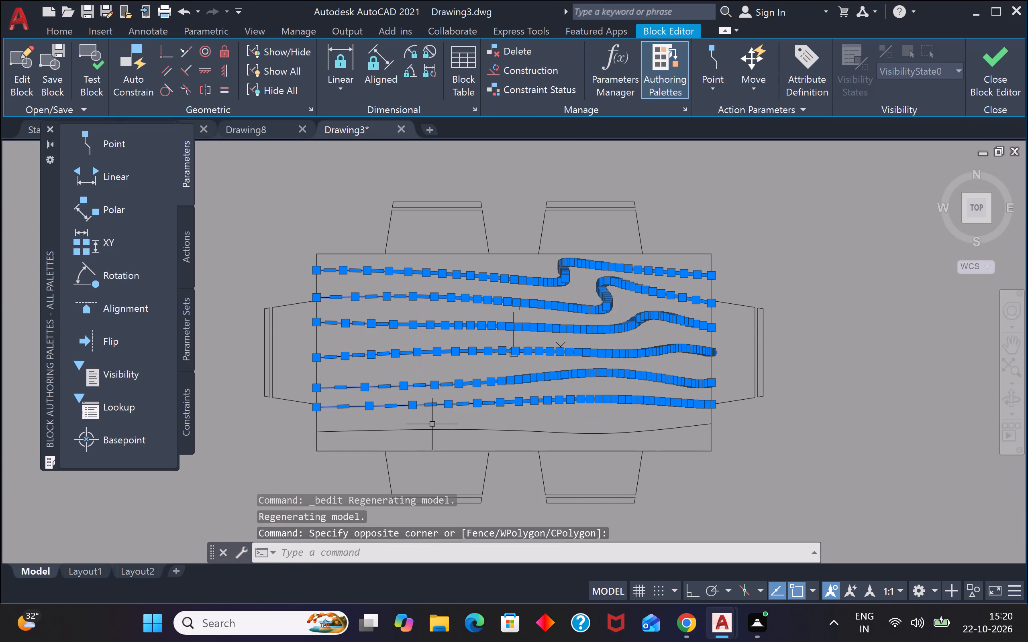
key("Delete")
left_click(458, 414)
left_click(425, 437)
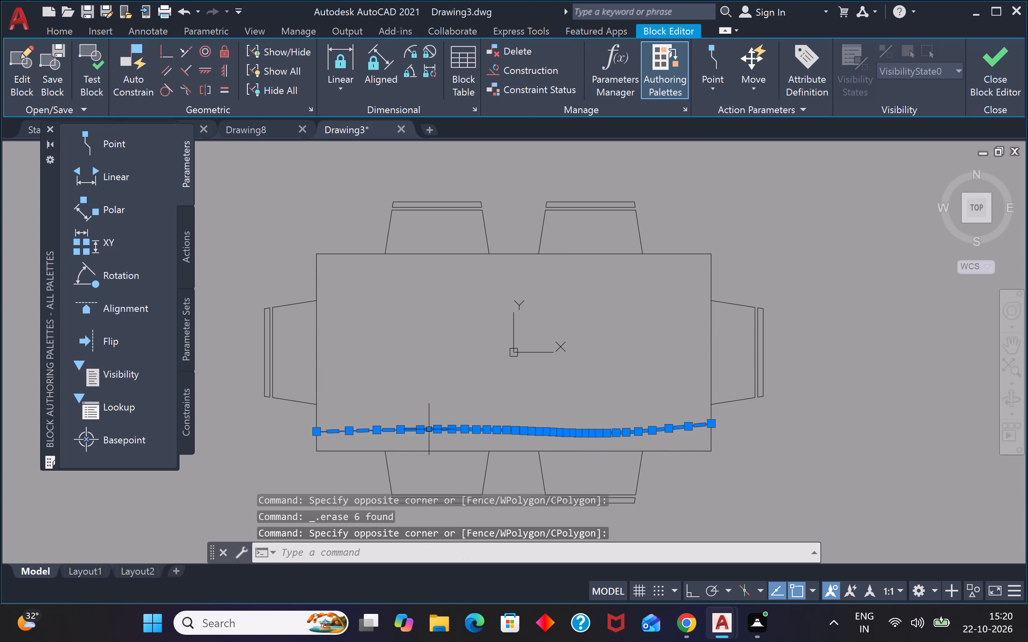
left_click(432, 431)
key("Delete")
key("Delete")
left_click(471, 362)
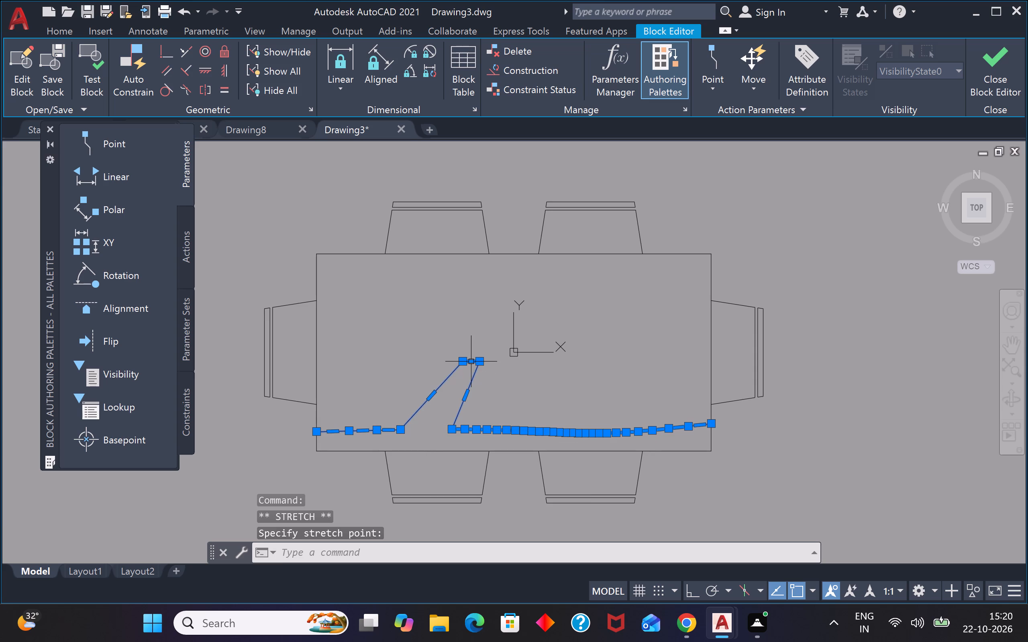
key("Delete")
key("Delete")
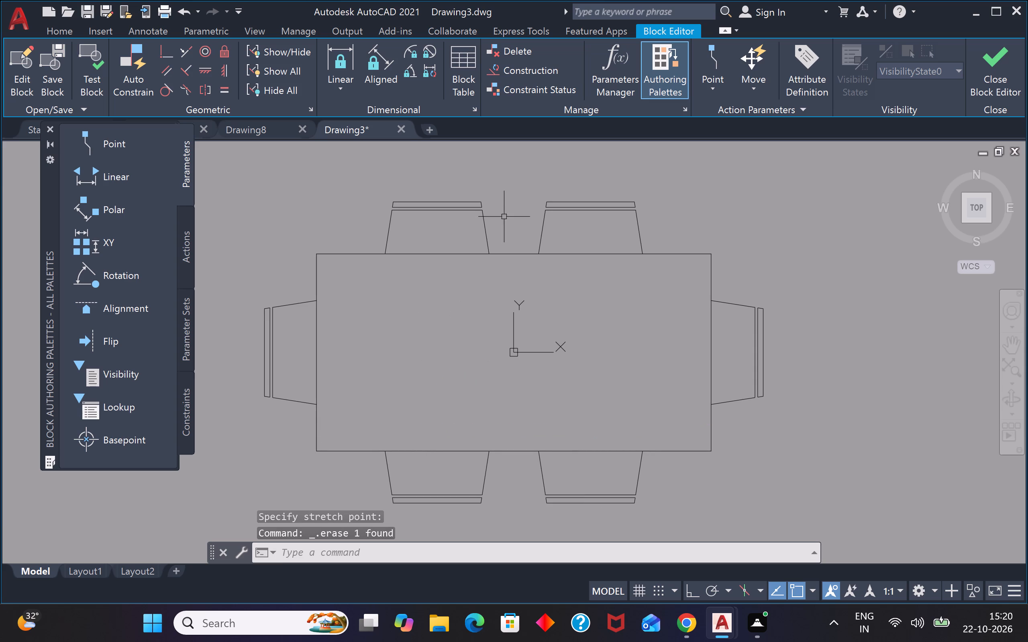
Fillet both outer backrest corners of the dining set's northwest chair to its side lines with the 2" radius.
key("f")
key("space")
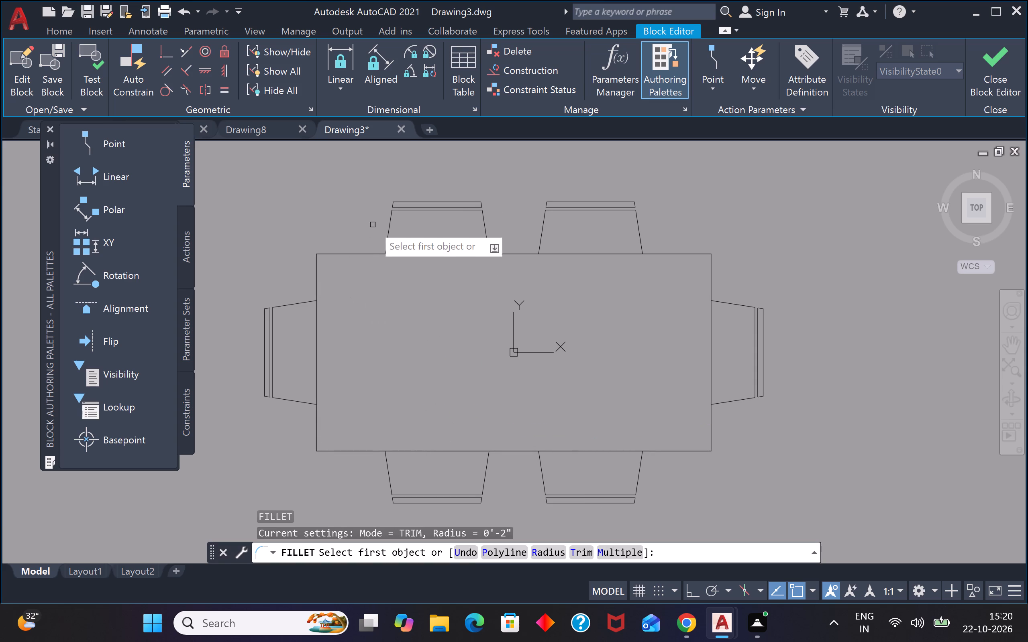
left_click(390, 220)
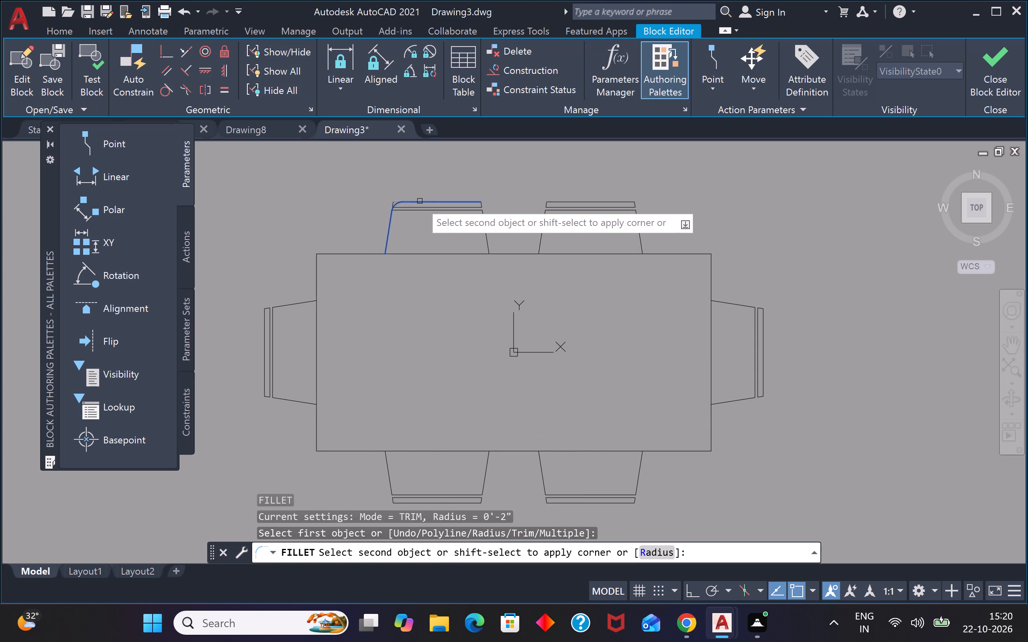
left_click(420, 201)
key("space")
left_click(486, 229)
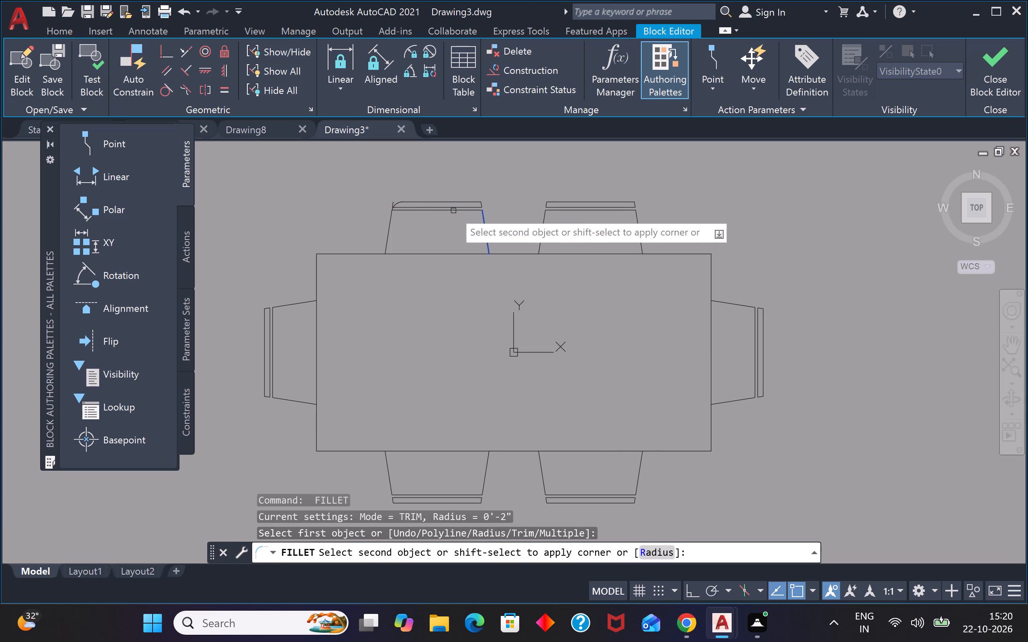
left_click(453, 203)
Fillet both outer backrest corners of the dining set's northeast chair to its side lines with the 2" radius.
key("space")
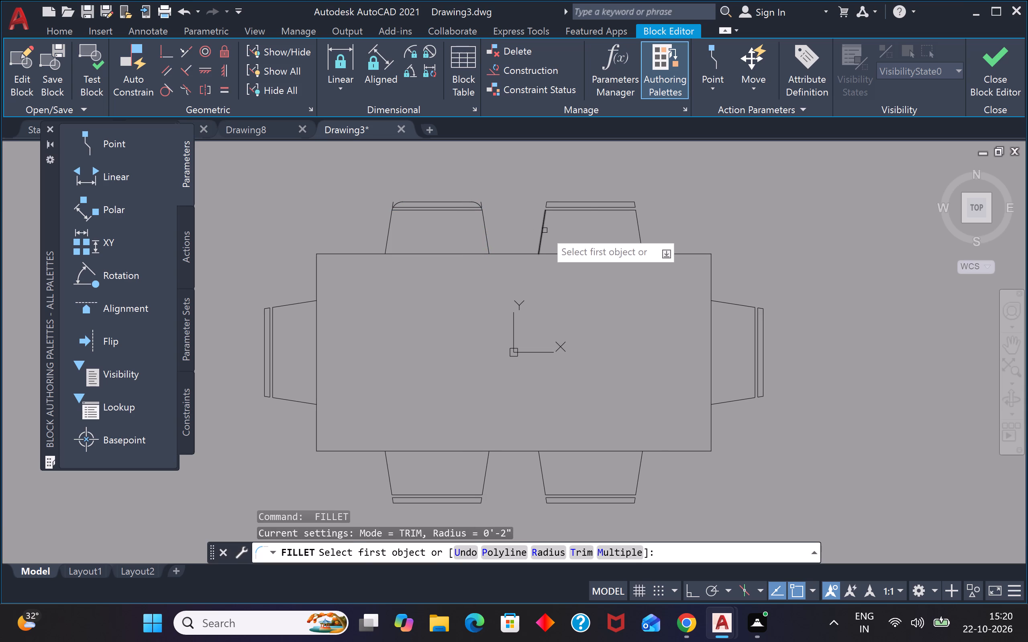
left_click(545, 230)
left_click(570, 201)
key("space")
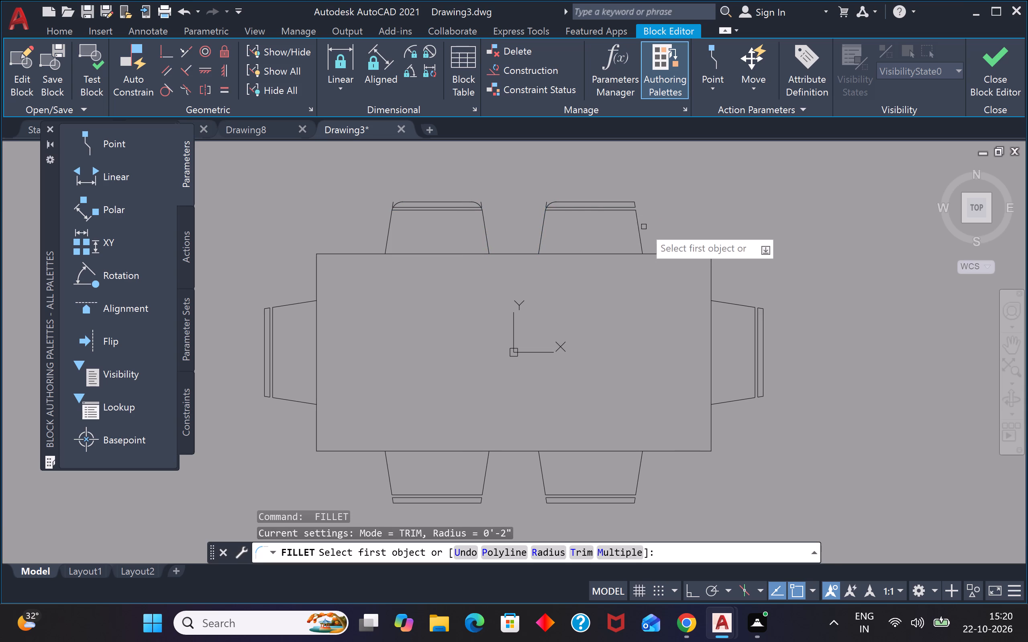
left_click(635, 226)
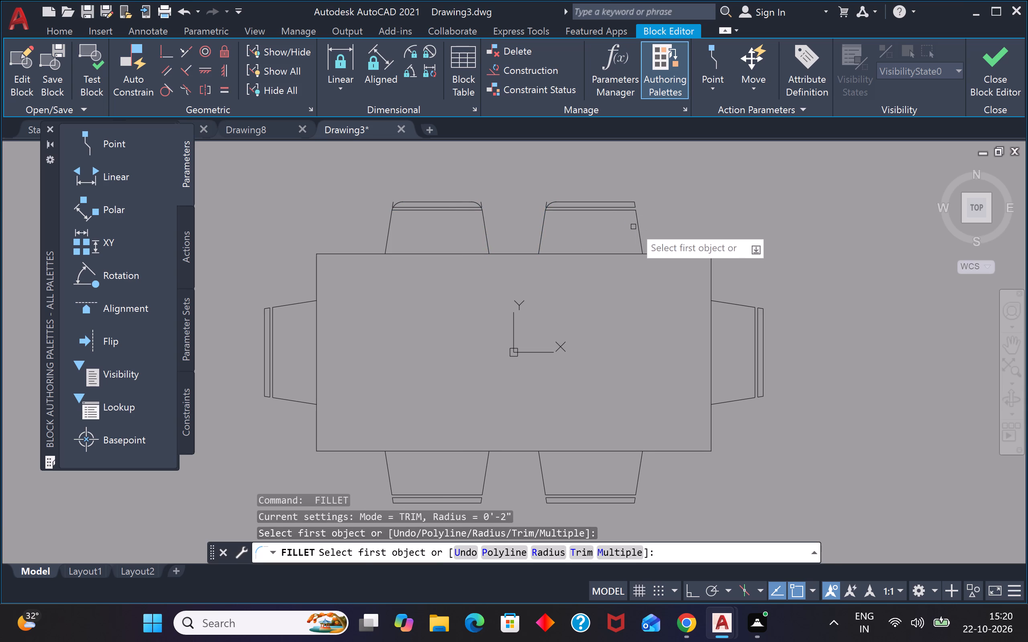
left_click(636, 225)
left_click(610, 203)
Fillet both outer backrest corners of the chair at the table's east end with the 2" radius.
key("space")
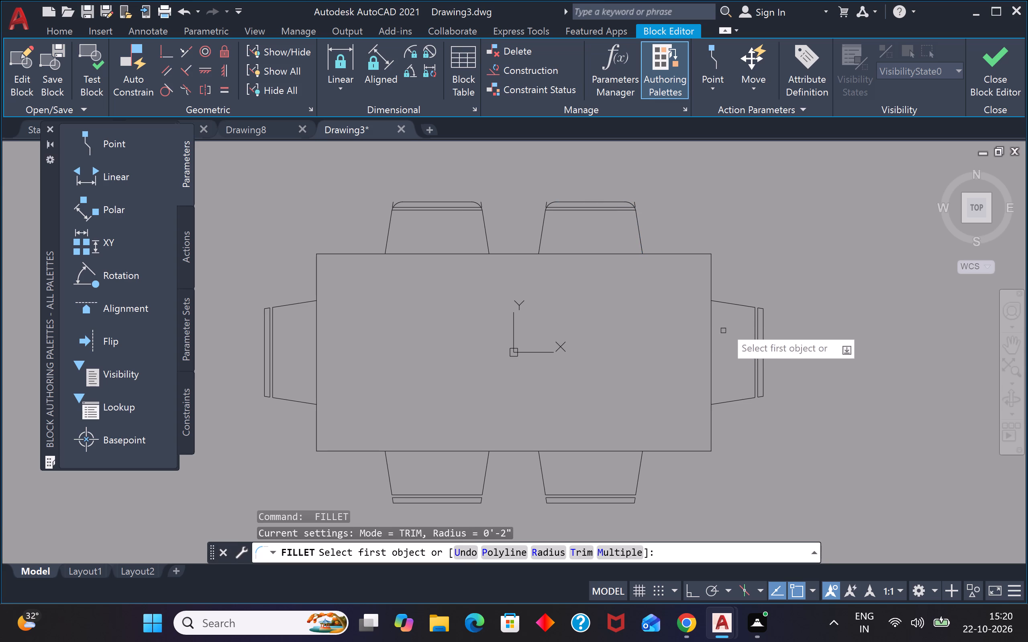
left_click(736, 305)
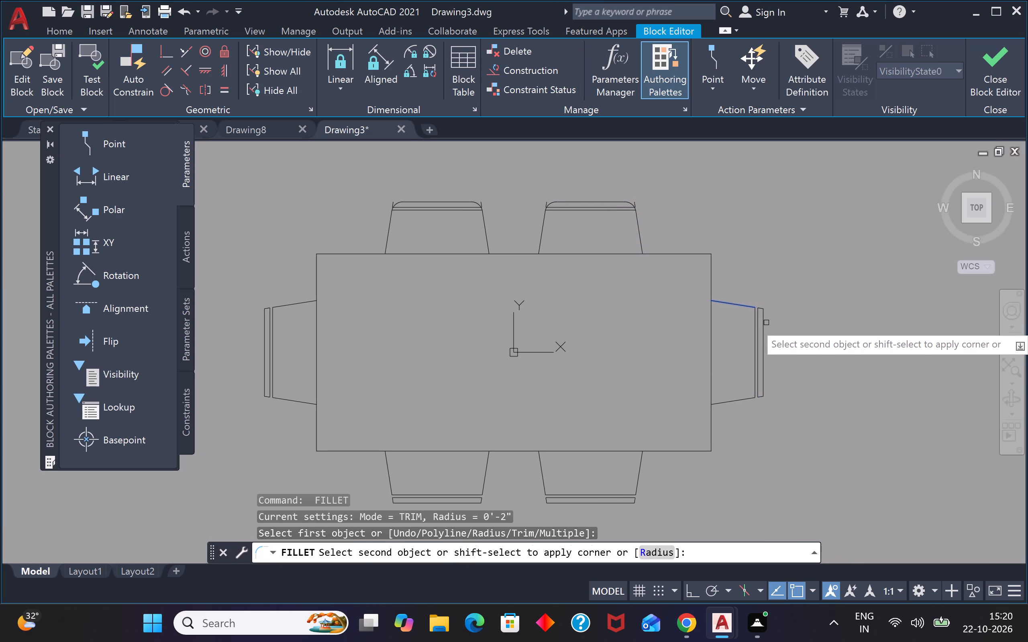
left_click(763, 323)
key("space")
left_click(734, 403)
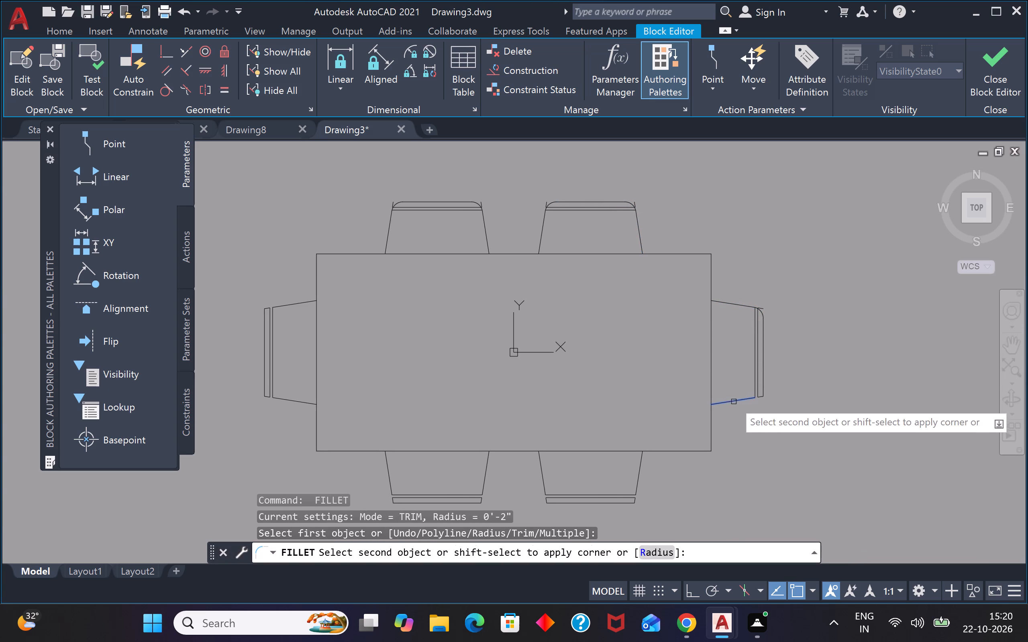
left_click(763, 379)
Fillet both outer backrest corners of the dining set's southeast chair with the 2" radius.
key("space")
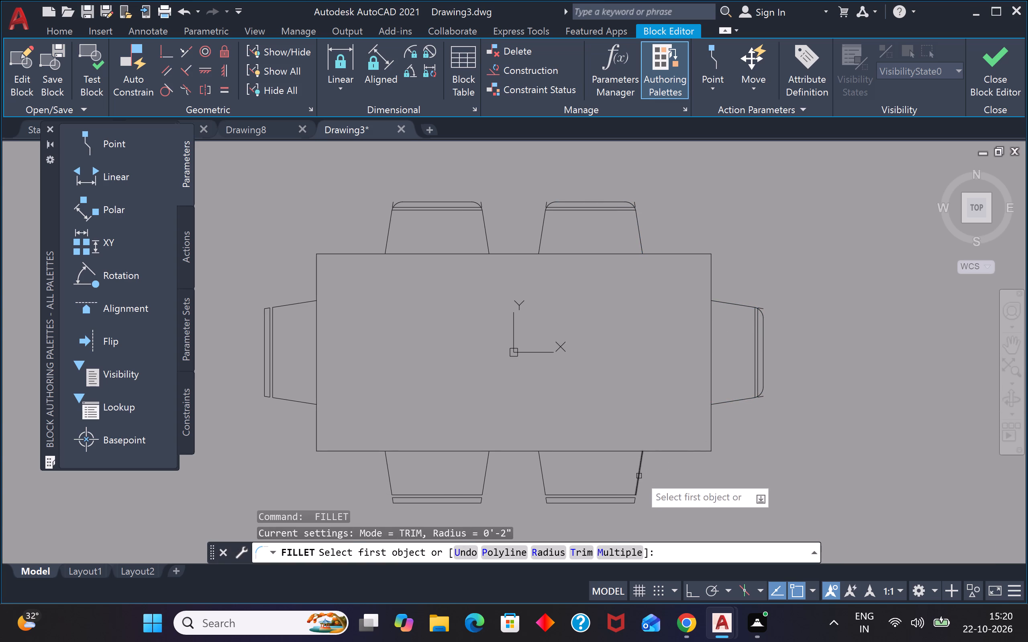
left_click(639, 475)
left_click(614, 504)
key("space")
left_click(545, 483)
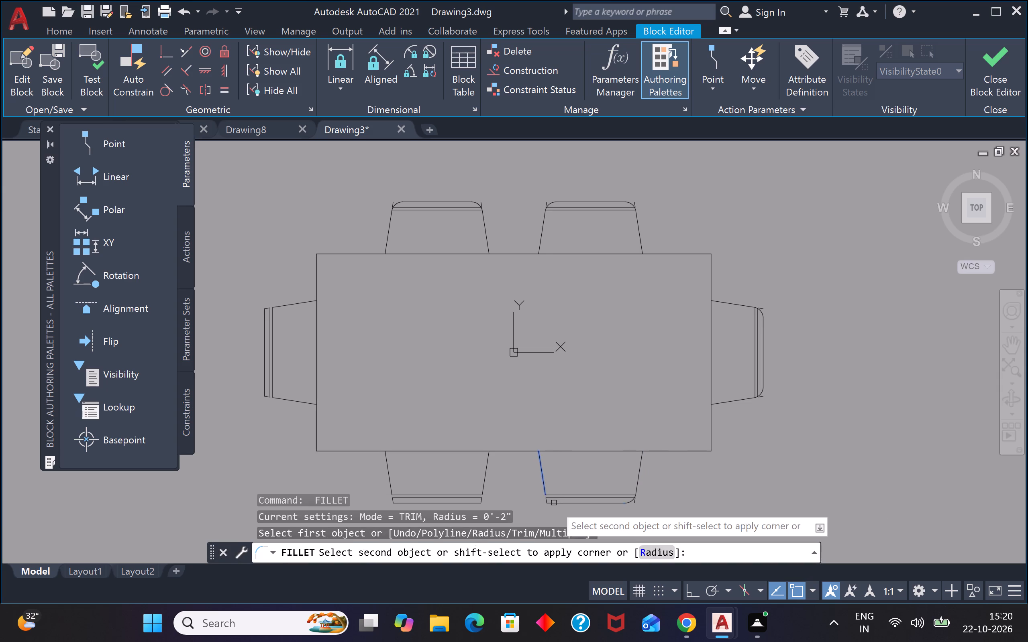
left_click(568, 504)
Fillet both outer backrest corners of the dining set's southwest chair with the 2" radius.
key("space")
scroll(500, 451, "down", 2)
scroll(492, 459, "up", 3)
left_click(505, 463)
scroll(505, 463, "down", 2)
scroll(492, 481, "up", 3)
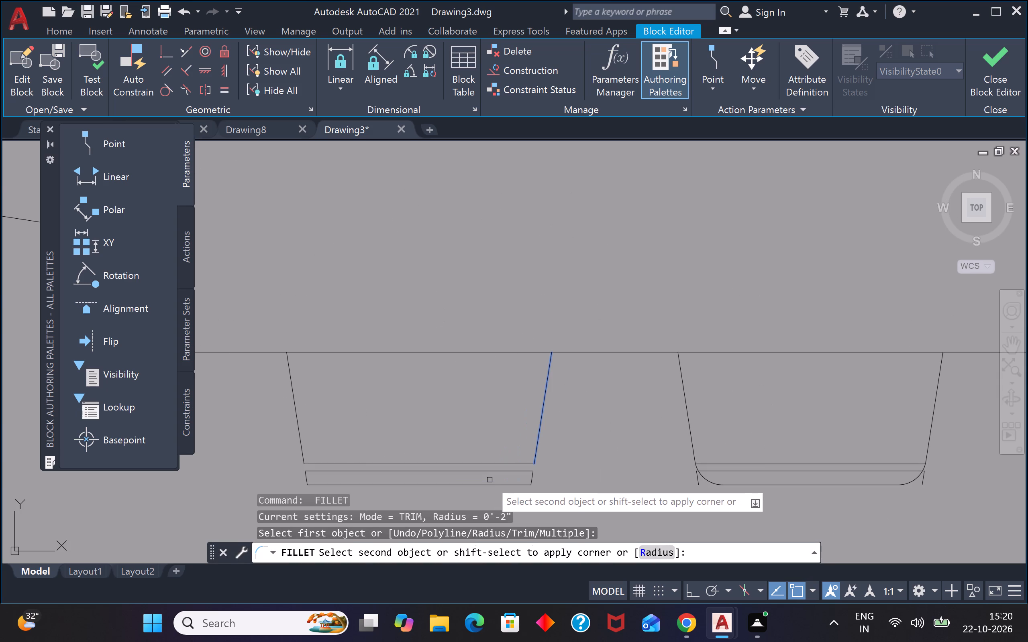
left_click(486, 486)
key("space")
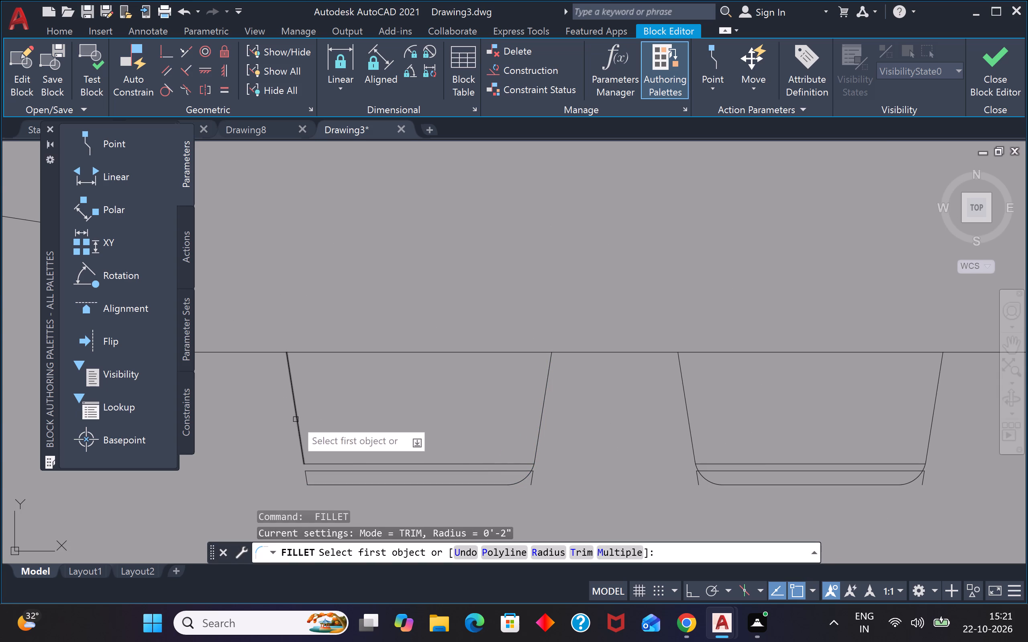
left_click(294, 419)
left_click(297, 429)
left_click(332, 483)
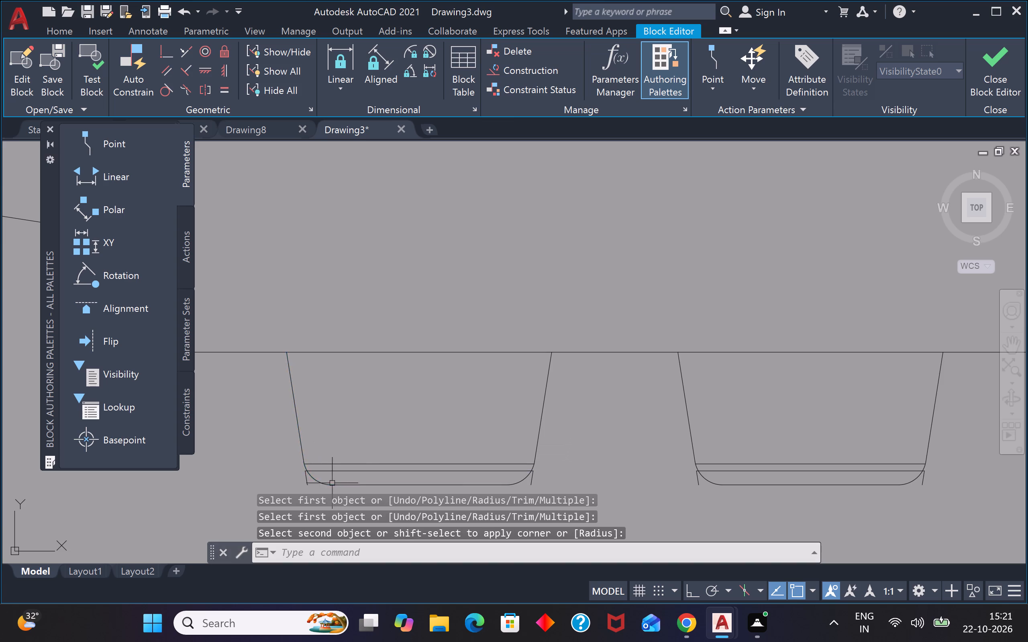
Fillet the outer north backrest corner of the chair at the table's west end with the 2" radius.
scroll(343, 457, "down", 4)
scroll(279, 400, "up", 4)
key("space")
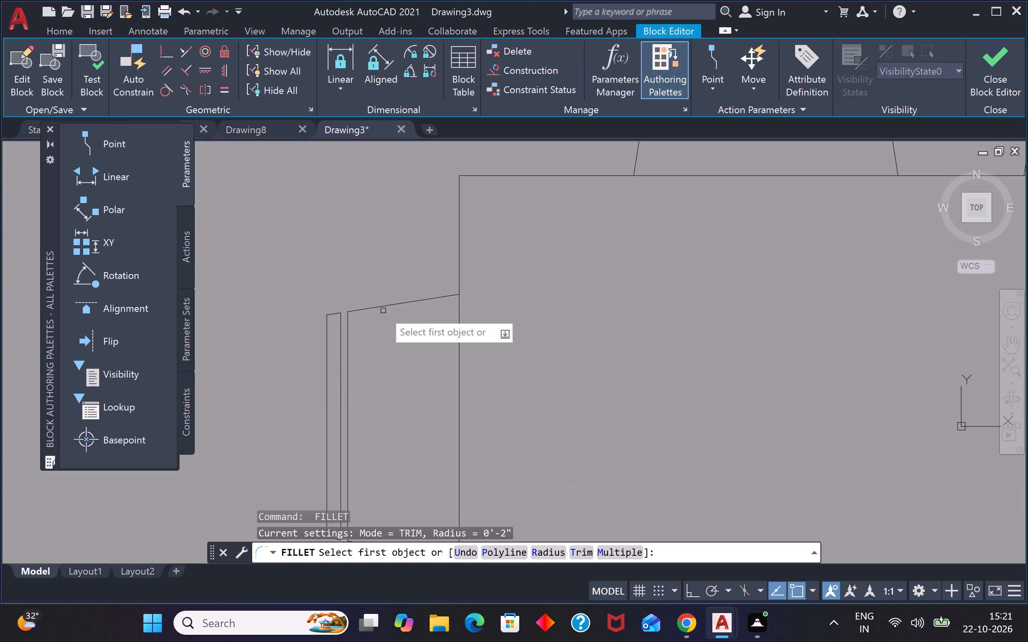
left_click(383, 308)
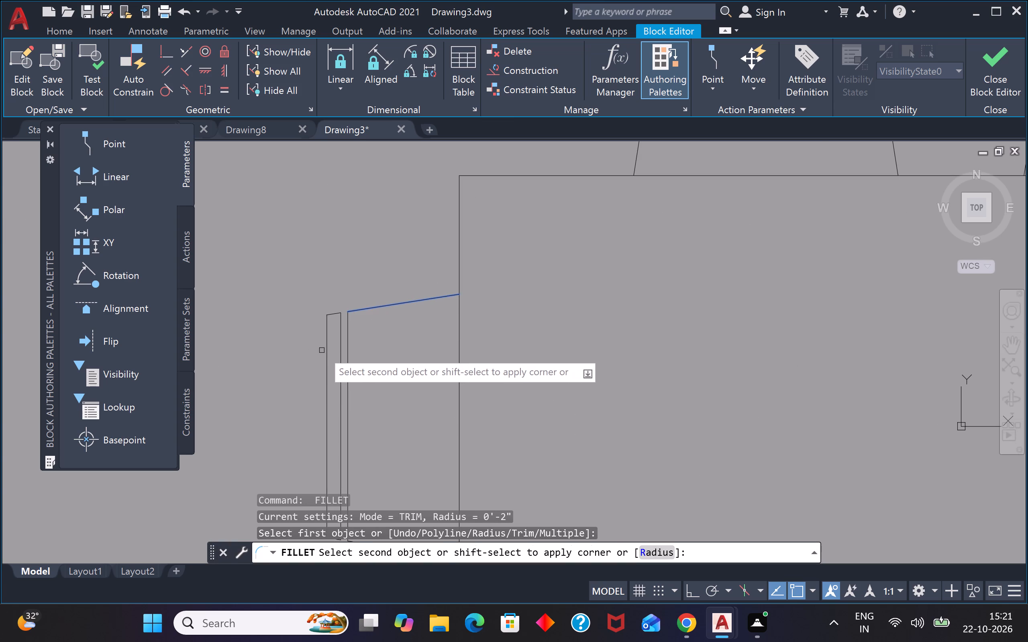
left_click(325, 350)
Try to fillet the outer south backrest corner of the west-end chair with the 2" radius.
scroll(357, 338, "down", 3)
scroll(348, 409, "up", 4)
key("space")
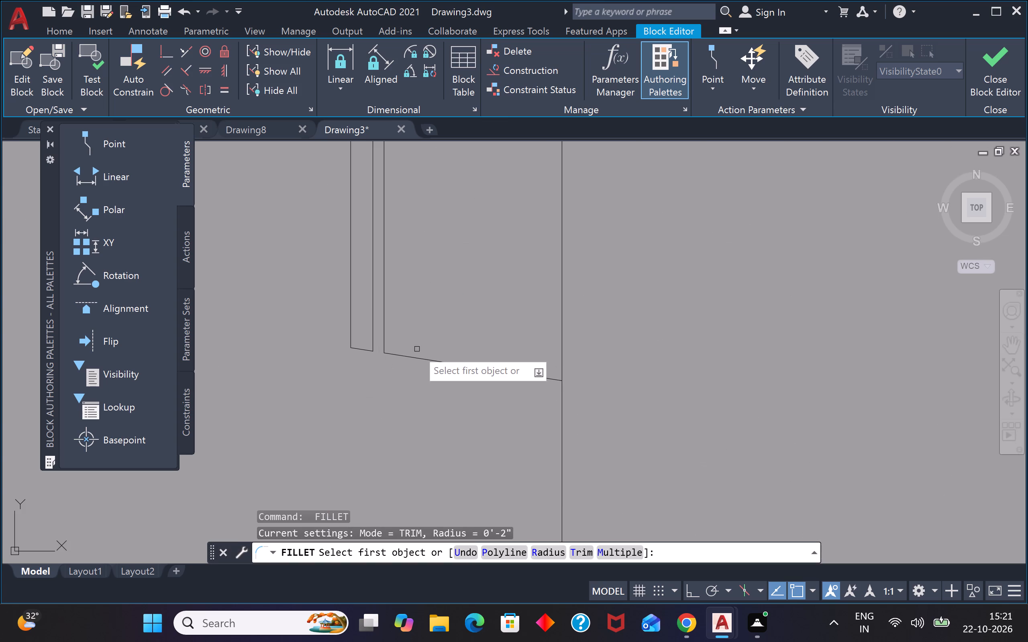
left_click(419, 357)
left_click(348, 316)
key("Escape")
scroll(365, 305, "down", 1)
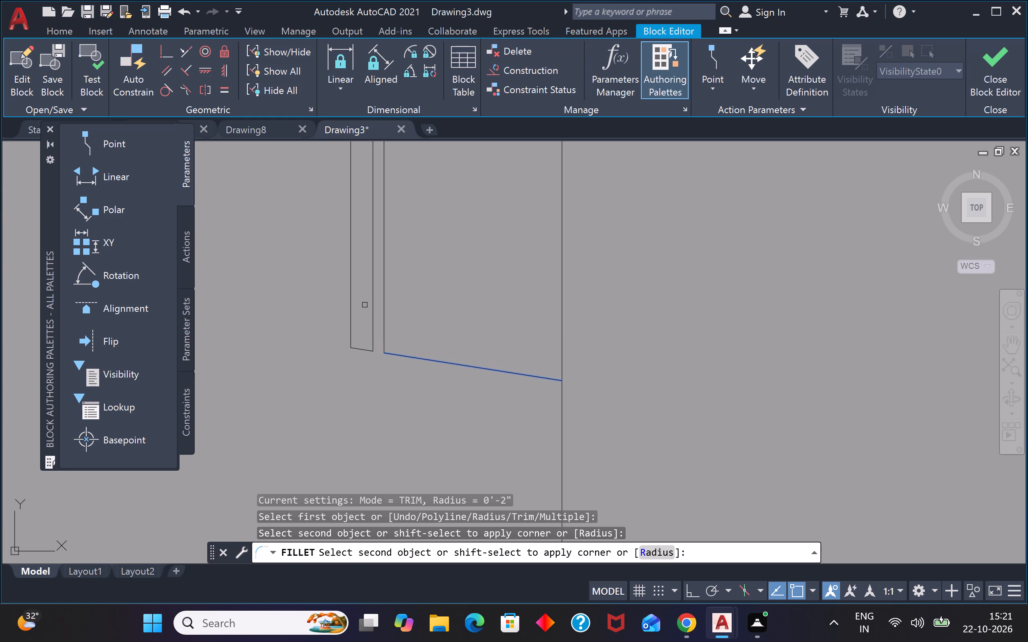
Fillet the outer south backrest corner of the chair at the table's west end with the 2" radius.
key("Escape")
key("space")
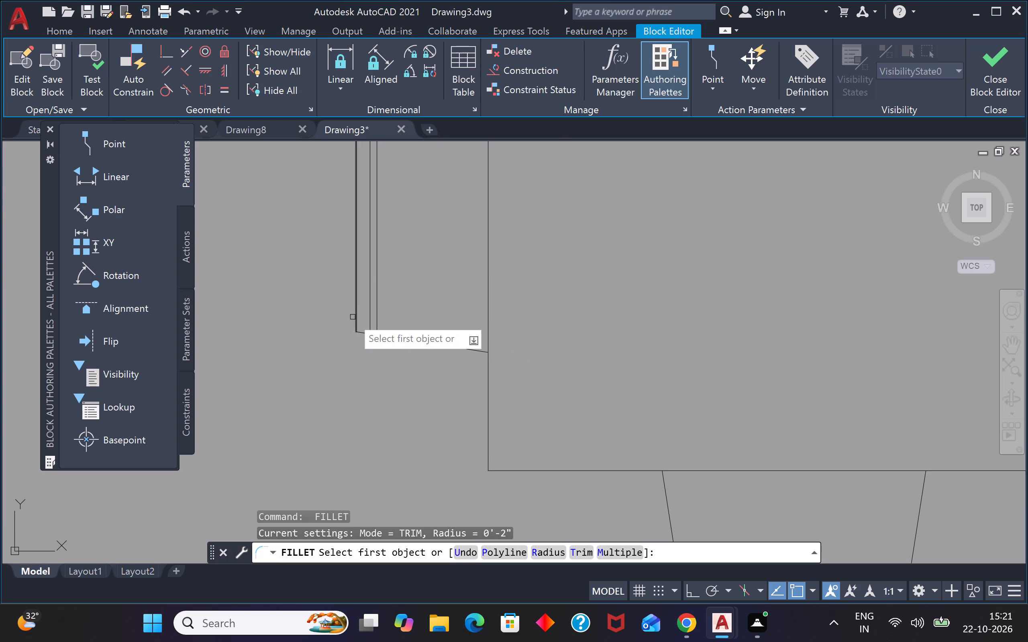
left_click(352, 317)
left_click(358, 312)
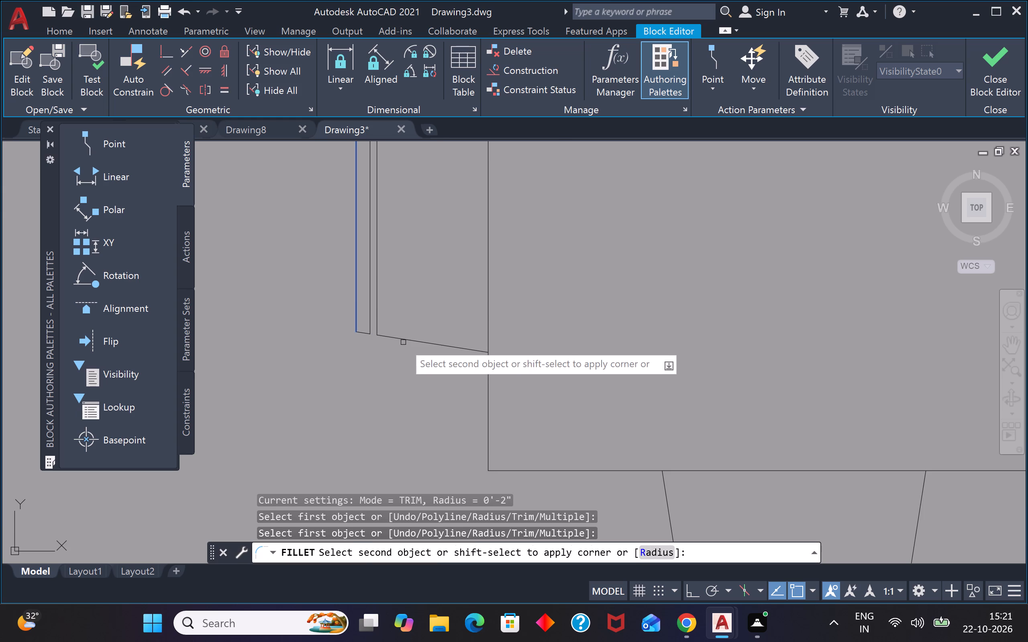
left_click(404, 342)
Erase the middle of the three parallel backrest lines on the west-end chair.
scroll(418, 324, "down", 4)
scroll(409, 286, "up", 4)
left_click(424, 368)
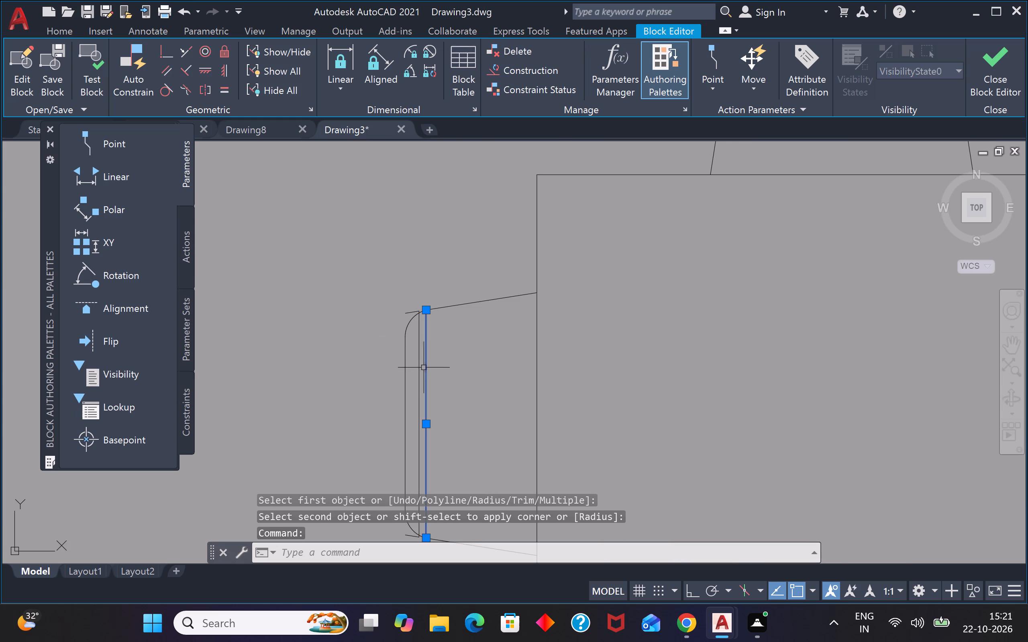
key("Escape")
left_click(422, 368)
left_click(415, 367)
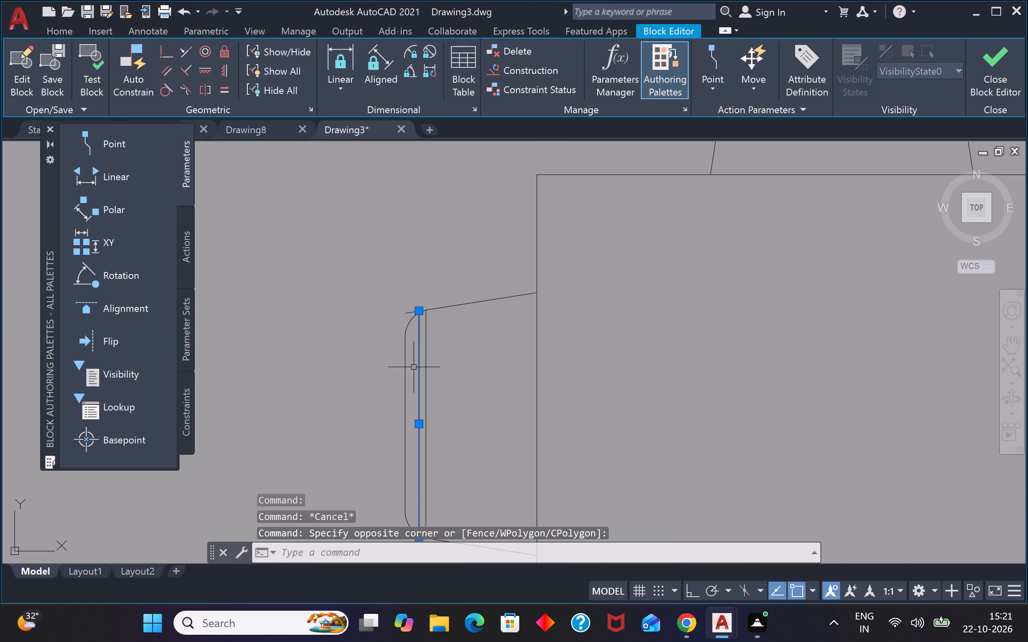
type("e")
key("space")
Erase the short leftover line segments outside both rounded backrest corners of the west-end chair.
scroll(404, 299, "up", 4)
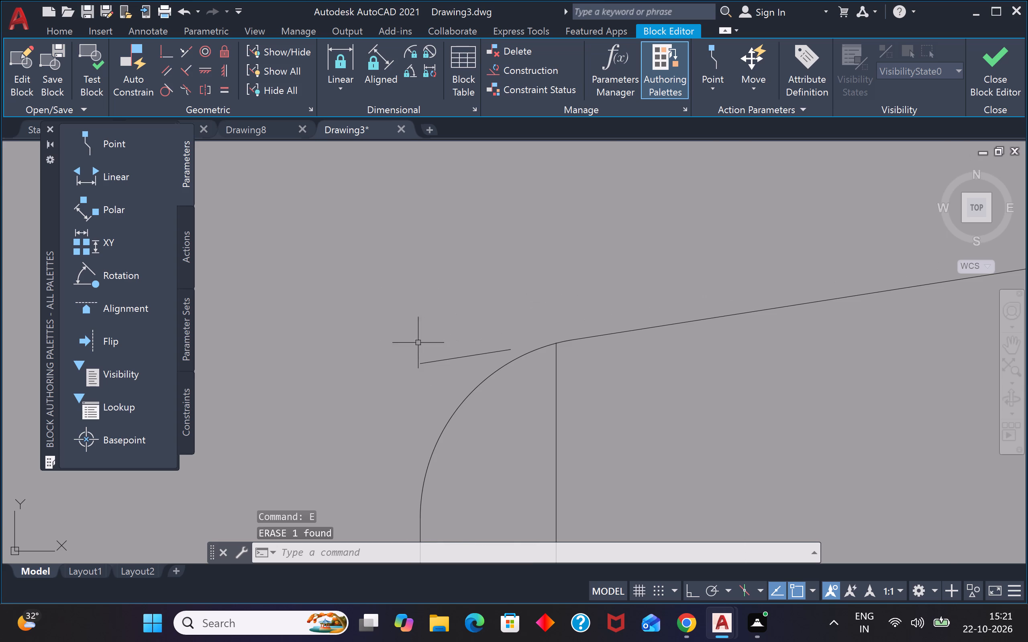
left_click_drag(432, 336, 428, 350)
left_click(415, 379)
key("e")
key("space")
scroll(481, 313, "down", 4)
scroll(495, 427, "down", 3)
scroll(490, 459, "up", 5)
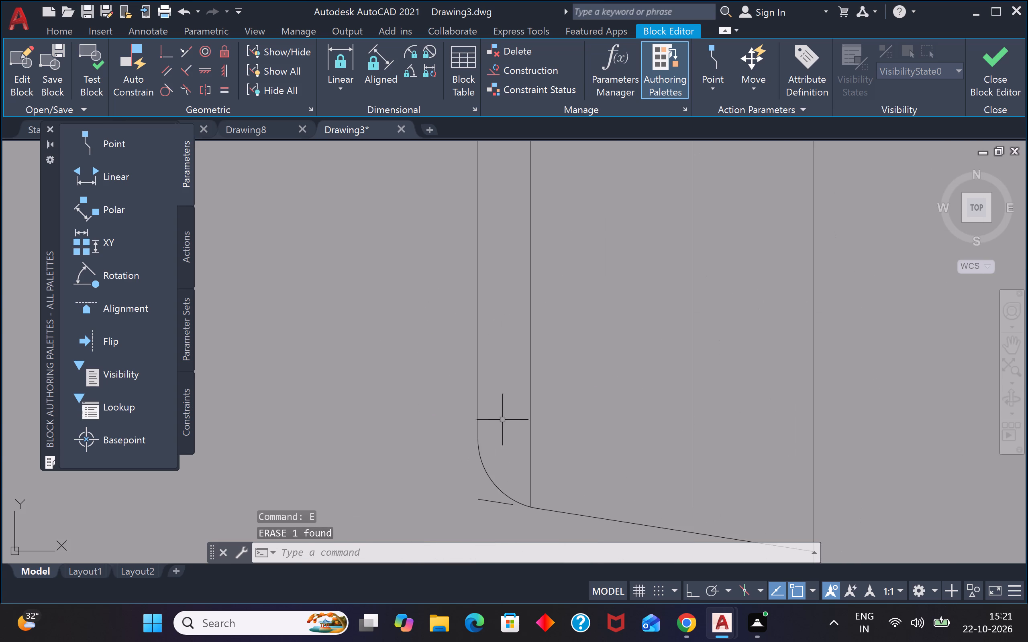
scroll(503, 416, "down", 3)
scroll(491, 446, "up", 4)
left_click(530, 425)
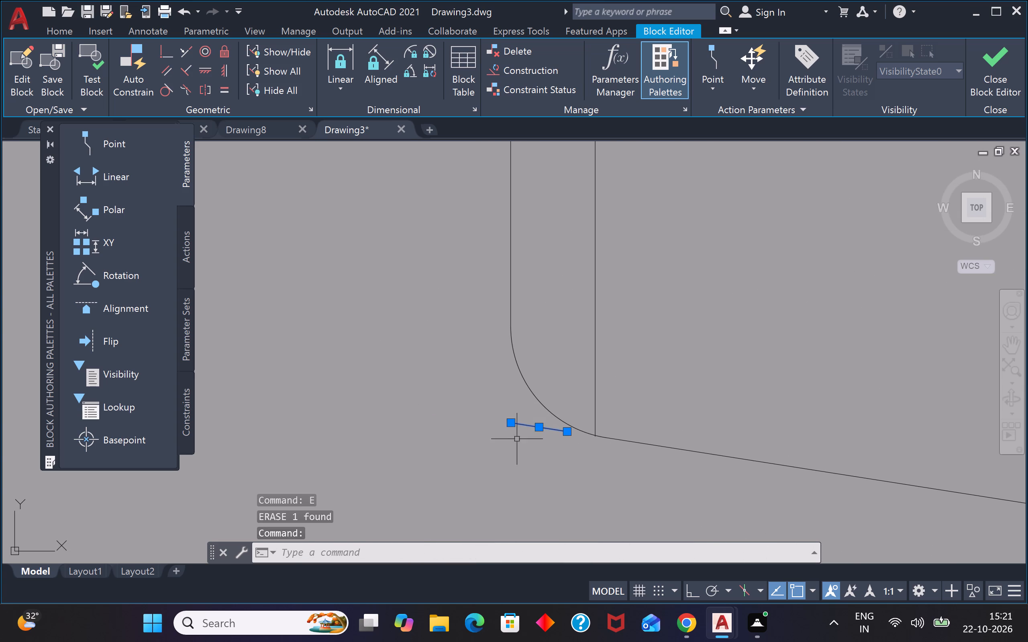
type("e")
key("space")
Erase the middle of the three parallel backrest lines on the dining set's northwest chair.
scroll(599, 398, "down", 4)
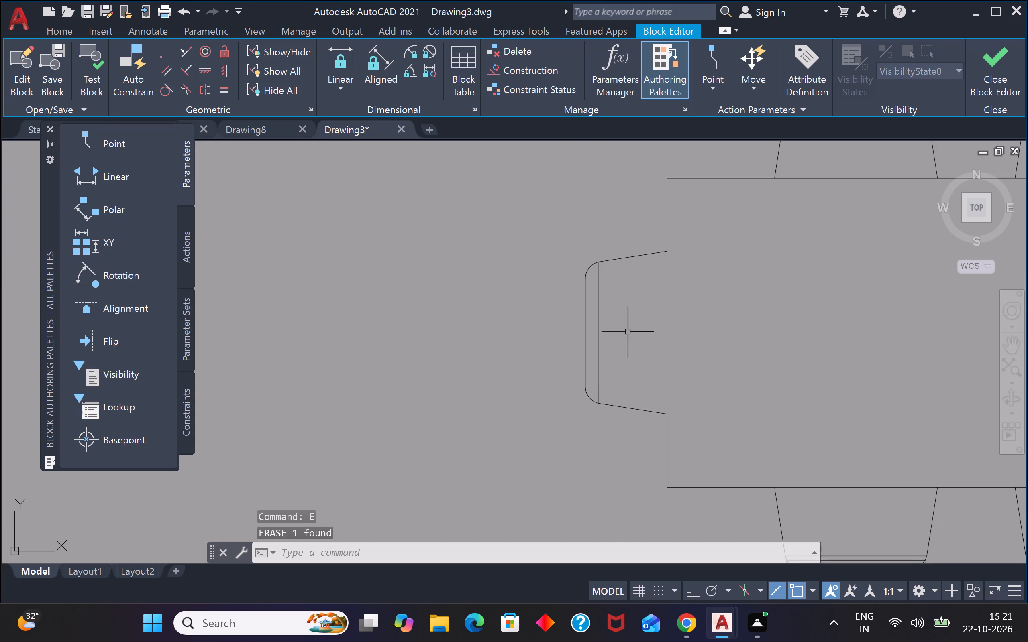
scroll(638, 322, "down", 4)
scroll(681, 267, "up", 4)
scroll(629, 406, "up", 3)
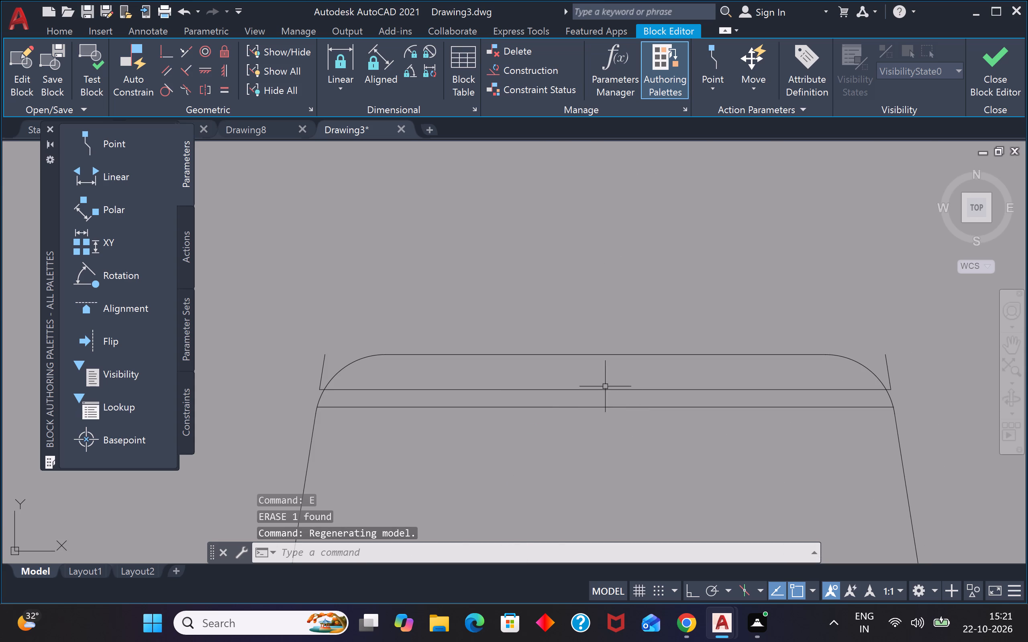
left_click(602, 372)
left_click(552, 402)
type("e")
key("space")
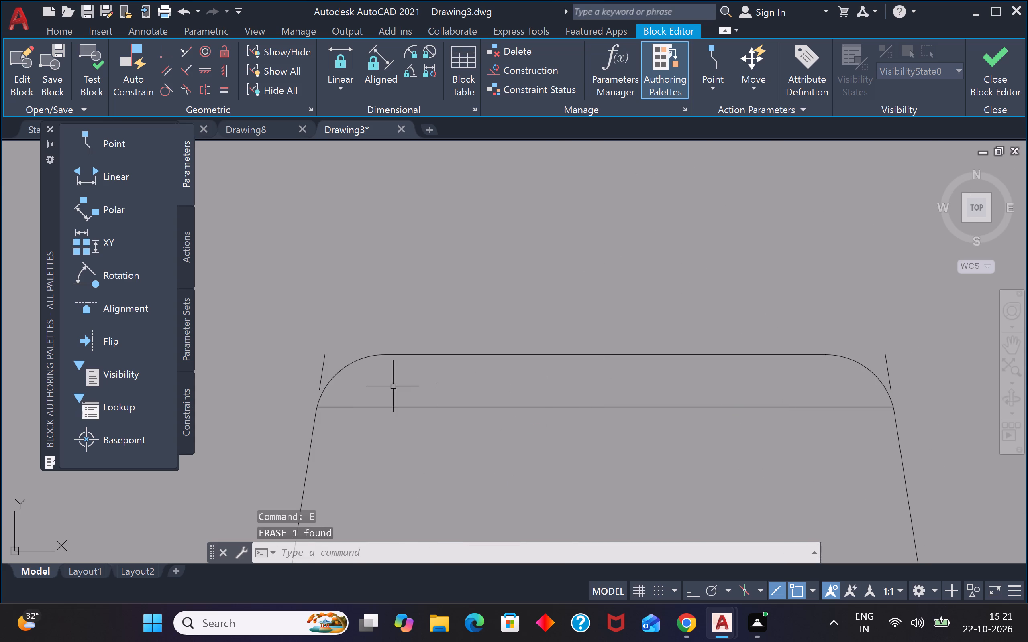
Erase the short leftover segments outside both rounded backrest corners of the northwest chair.
scroll(313, 371, "up", 3)
left_click(363, 351)
left_click(305, 378)
key("e")
key("space")
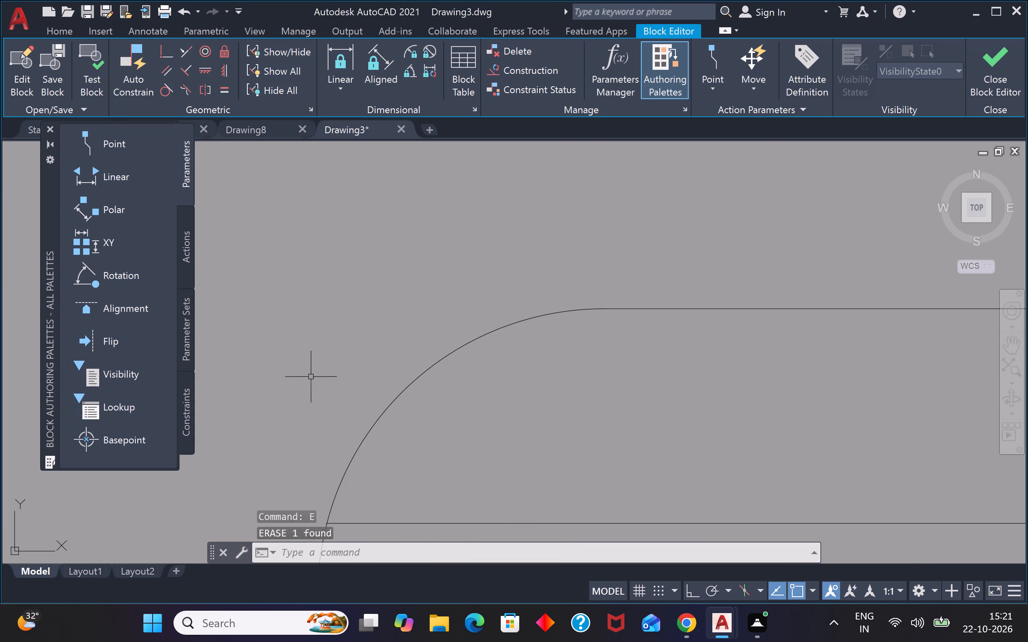
scroll(485, 344, "down", 4)
scroll(762, 351, "down", 2)
scroll(787, 348, "up", 4)
left_click(775, 352)
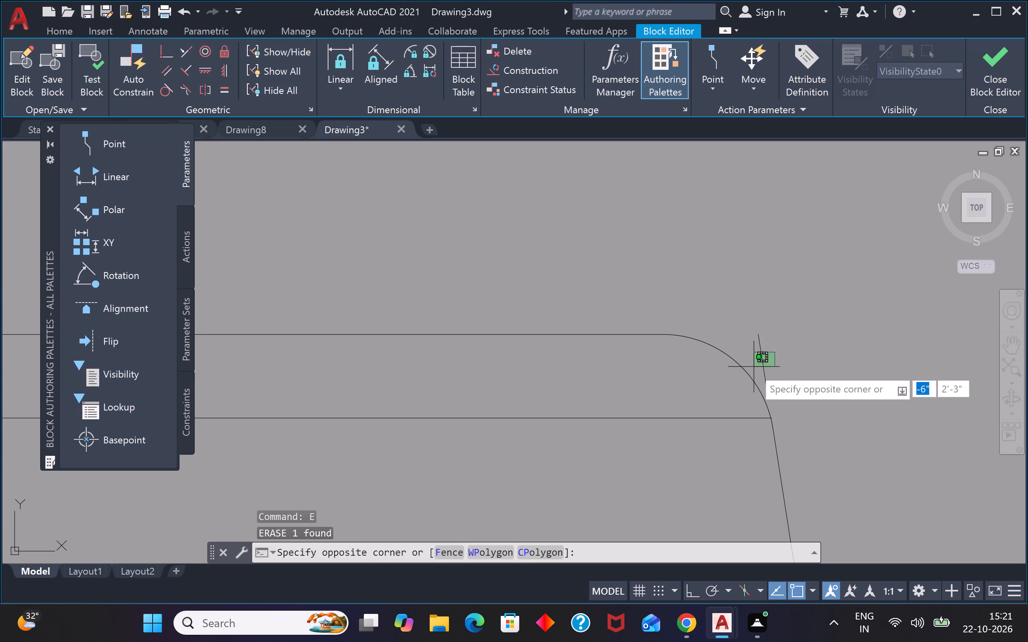
left_click(753, 368)
type("e")
key("space")
Erase the middle of the three parallel backrest lines on the dining set's northeast chair.
scroll(796, 340, "down", 4)
scroll(955, 354, "up", 2)
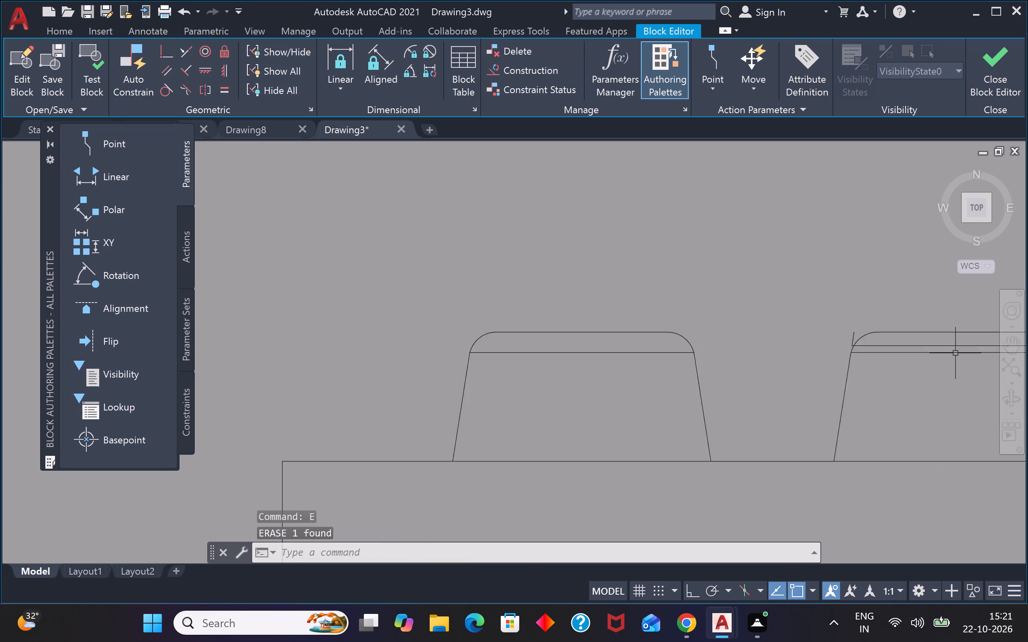
scroll(955, 353, "up", 2)
left_click_drag(899, 311, 895, 313)
left_click(846, 348)
type("e")
key("space")
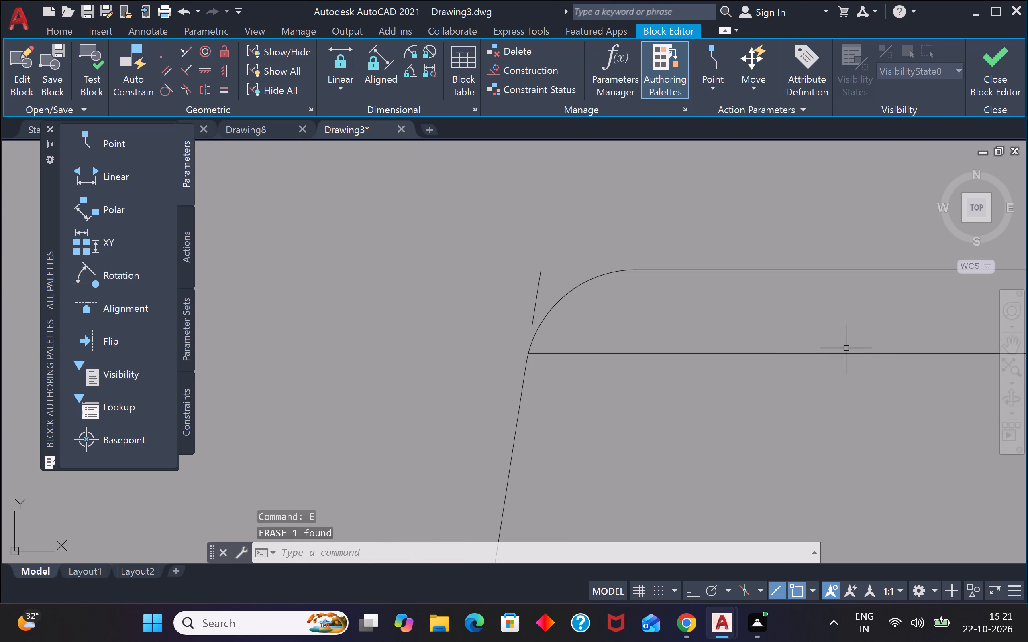
Erase the short leftover segments outside both rounded backrest corners of the northeast chair.
left_click(540, 282)
key("e")
key("space")
scroll(580, 285, "down", 4)
scroll(700, 278, "up", 3)
left_click_drag(785, 333, 775, 337)
left_click(756, 349)
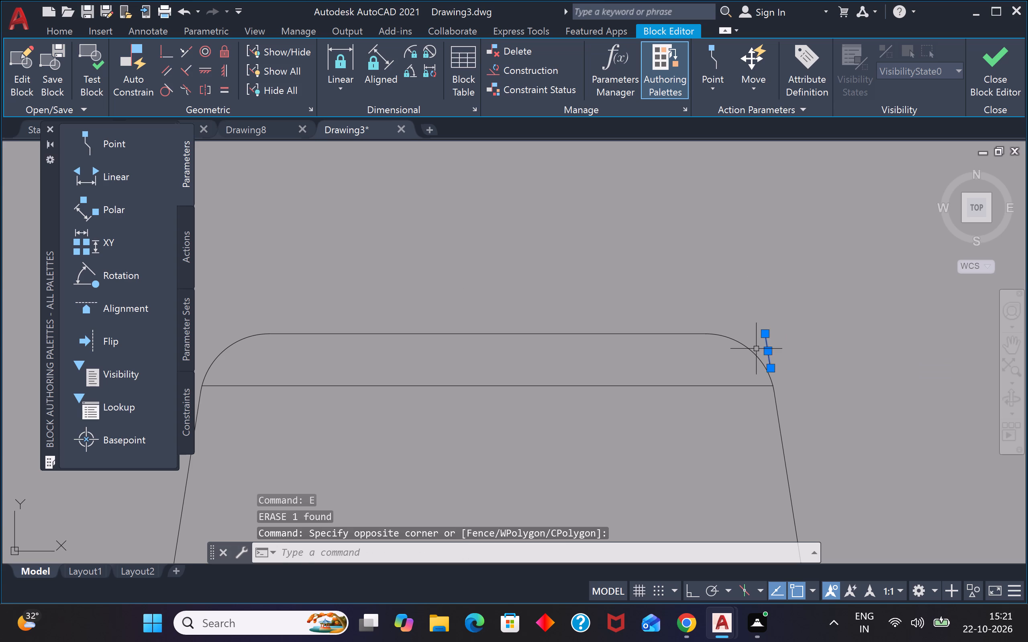
type("e")
key("space")
Erase the middle of the three parallel backrest lines on the dining set's southwest chair.
scroll(757, 337, "down", 5)
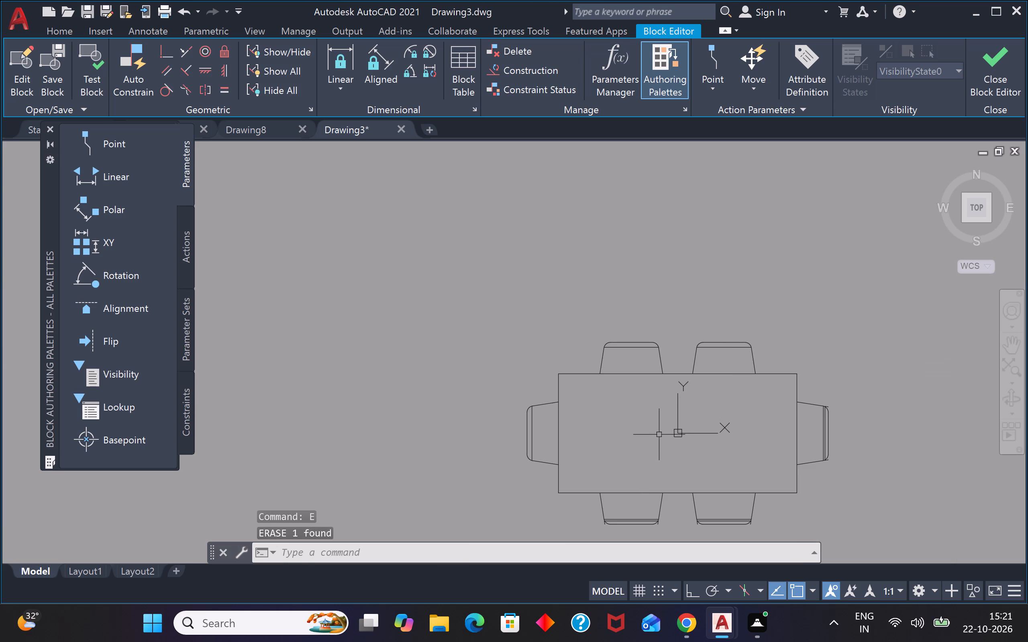
scroll(659, 432, "down", 1)
scroll(651, 490, "up", 7)
left_click(645, 478)
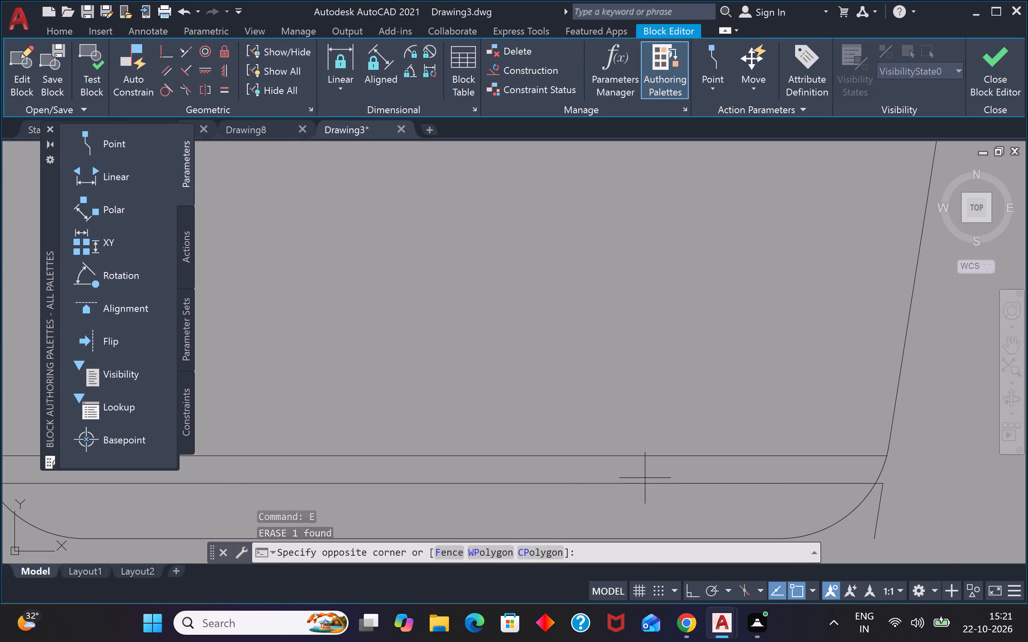
left_click(625, 495)
key("e")
key("space")
Erase the short leftover segments outside both rounded backrest corners of the southwest chair.
scroll(361, 467, "down", 3)
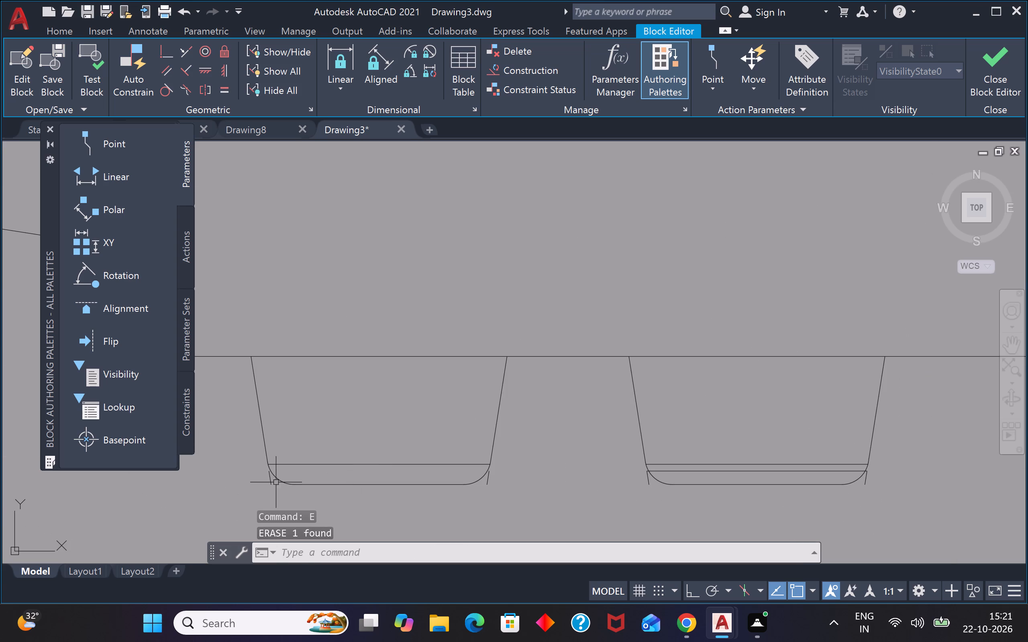
scroll(261, 476, "up", 3)
left_click(303, 486)
left_click(279, 495)
key("e")
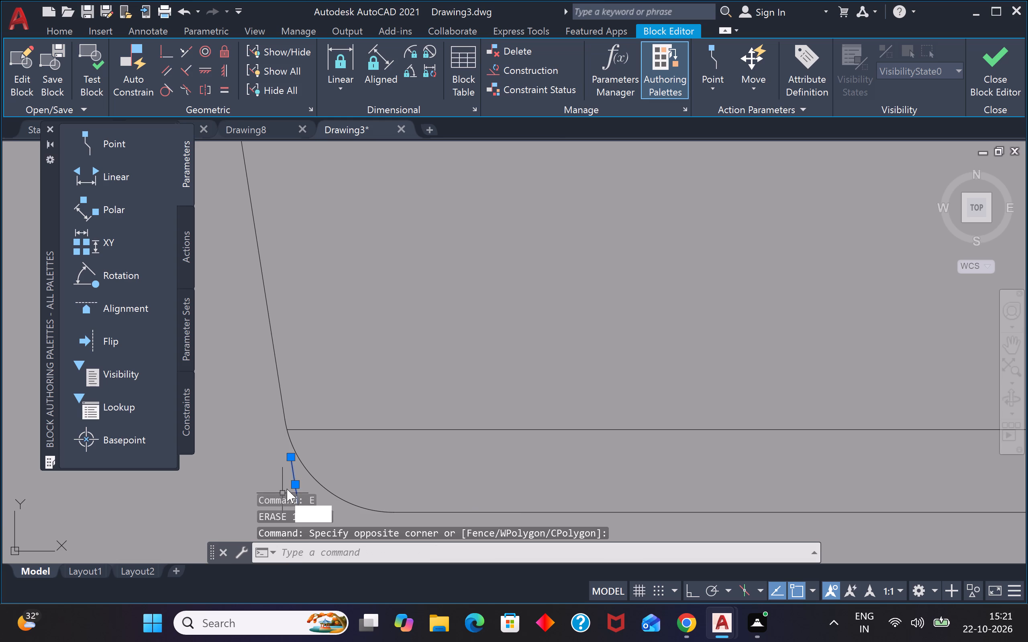
key("space")
scroll(564, 419, "down", 4)
scroll(698, 446, "up", 4)
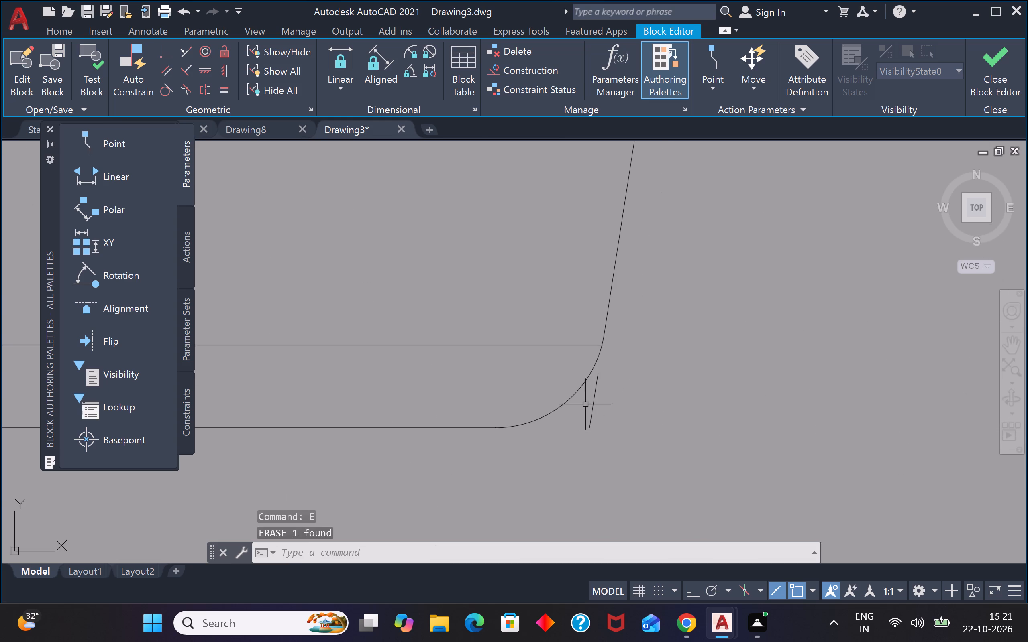
left_click_drag(624, 402, 605, 409)
left_click(566, 429)
key("e")
key("space")
Erase the middle of the three parallel backrest lines on the dining set's southeast chair.
scroll(601, 398, "down", 4)
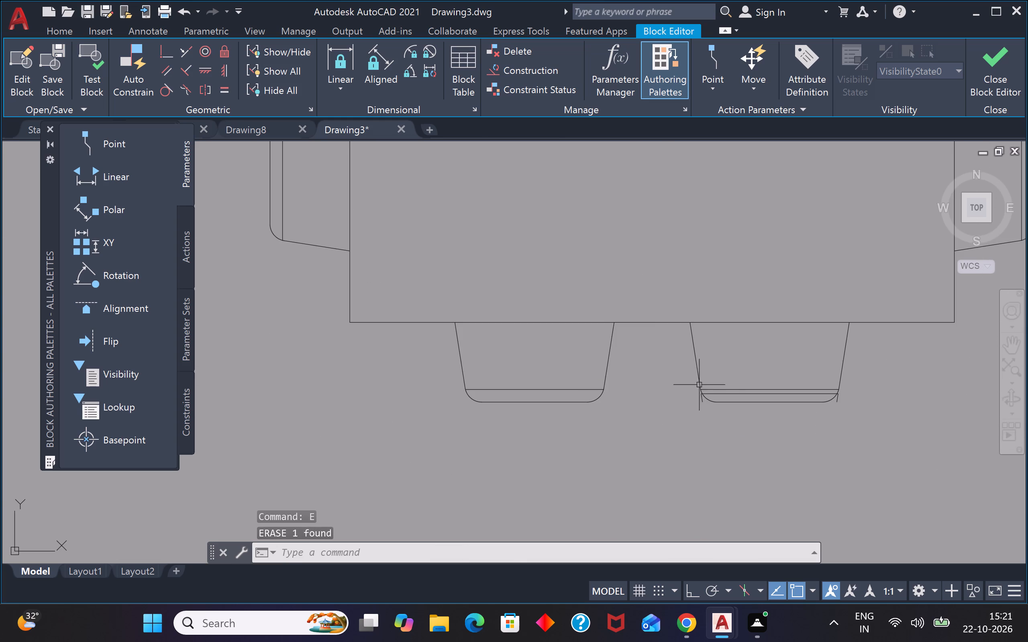
scroll(716, 392, "up", 3)
left_click(755, 377)
left_click(729, 401)
key("e")
key("space")
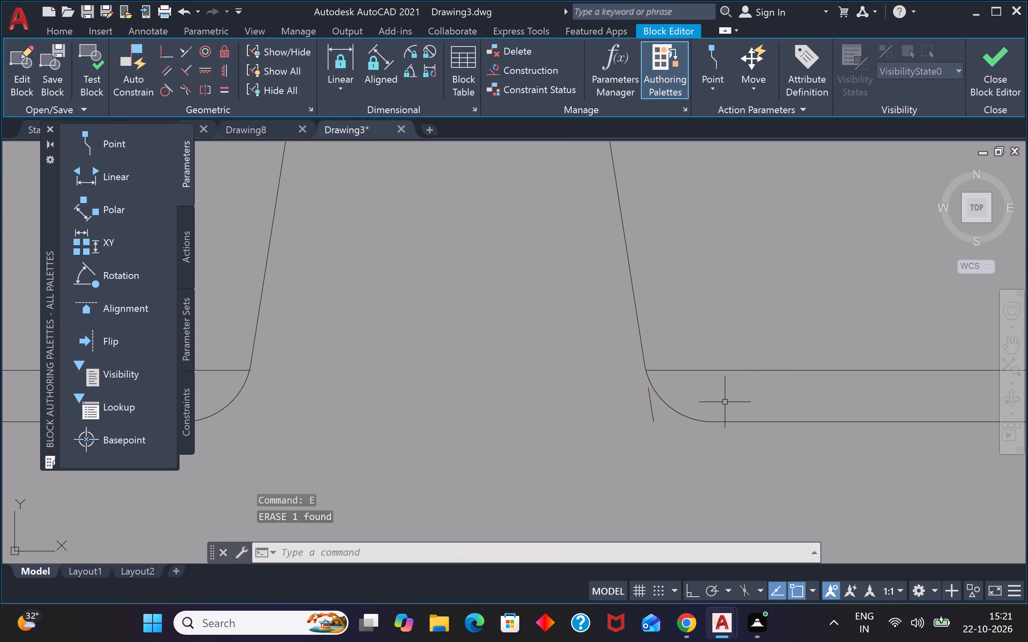
Erase the short leftover segments outside both rounded backrest corners of the southeast chair.
scroll(644, 402, "up", 3)
left_click(687, 423)
left_click(656, 439)
key("e")
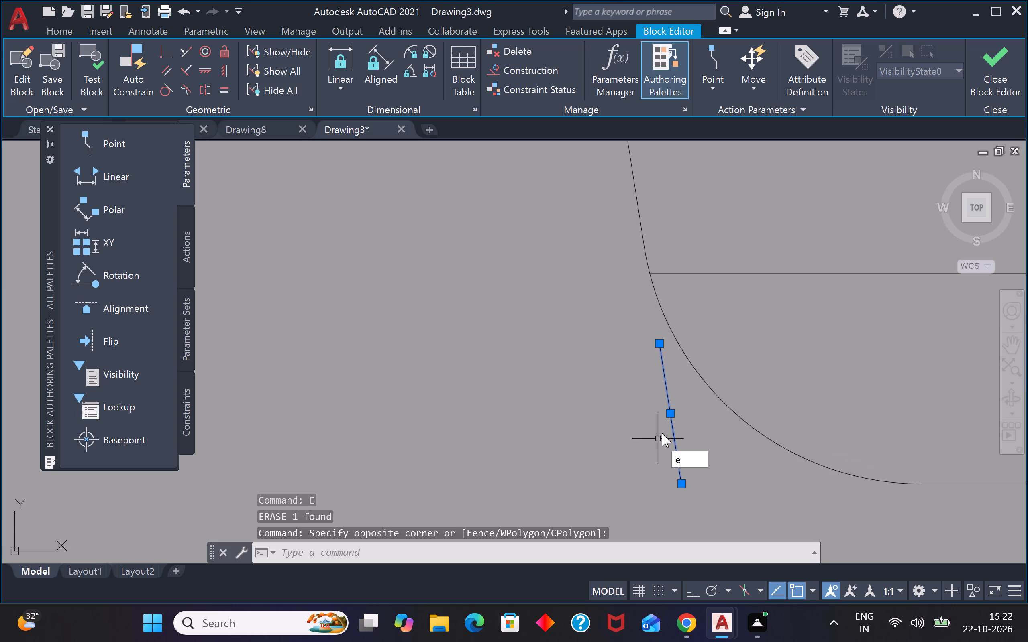
key("space")
scroll(691, 412, "down", 4)
scroll(834, 420, "down", 4)
scroll(885, 416, "up", 4)
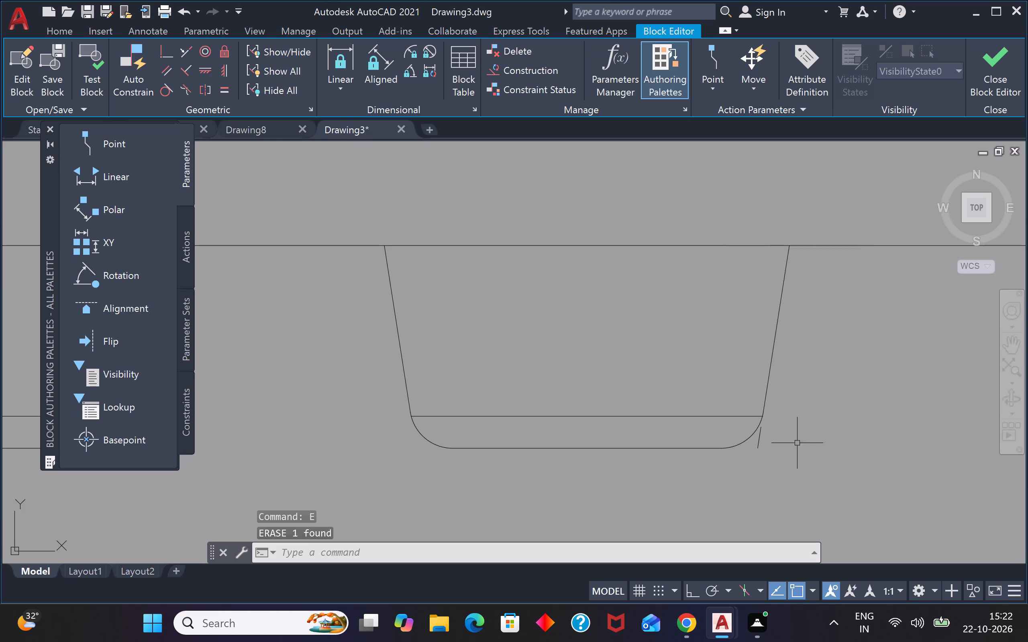
scroll(780, 442, "up", 3)
left_click_drag(769, 442, 757, 444)
left_click(681, 465)
type("e")
key("space")
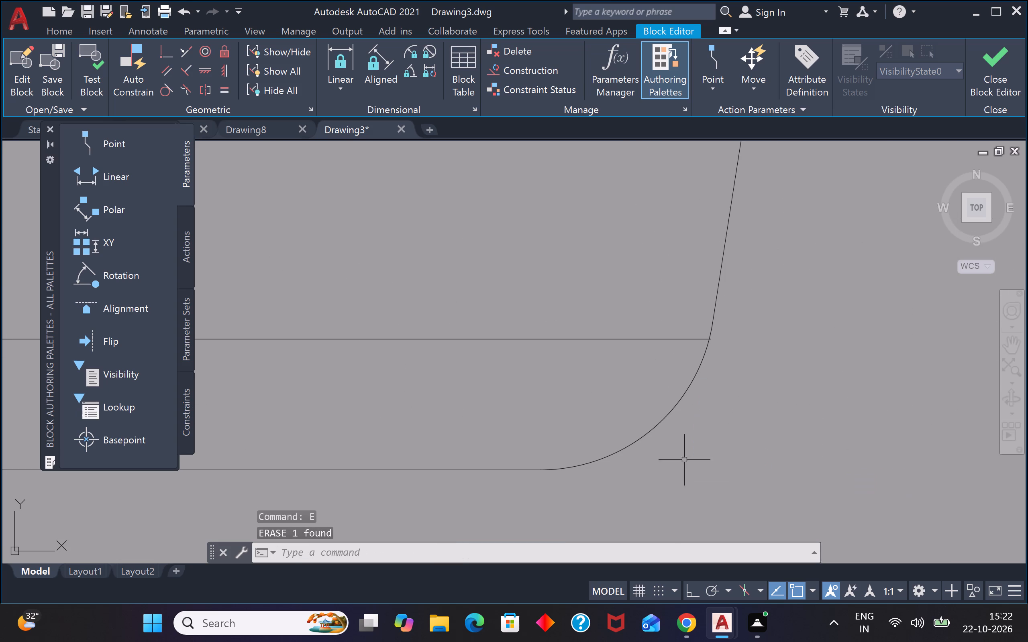
Erase the middle of the three parallel backrest lines on the chair at the table's east end.
scroll(720, 447, "down", 3)
scroll(807, 386, "down", 4)
scroll(877, 268, "up", 4)
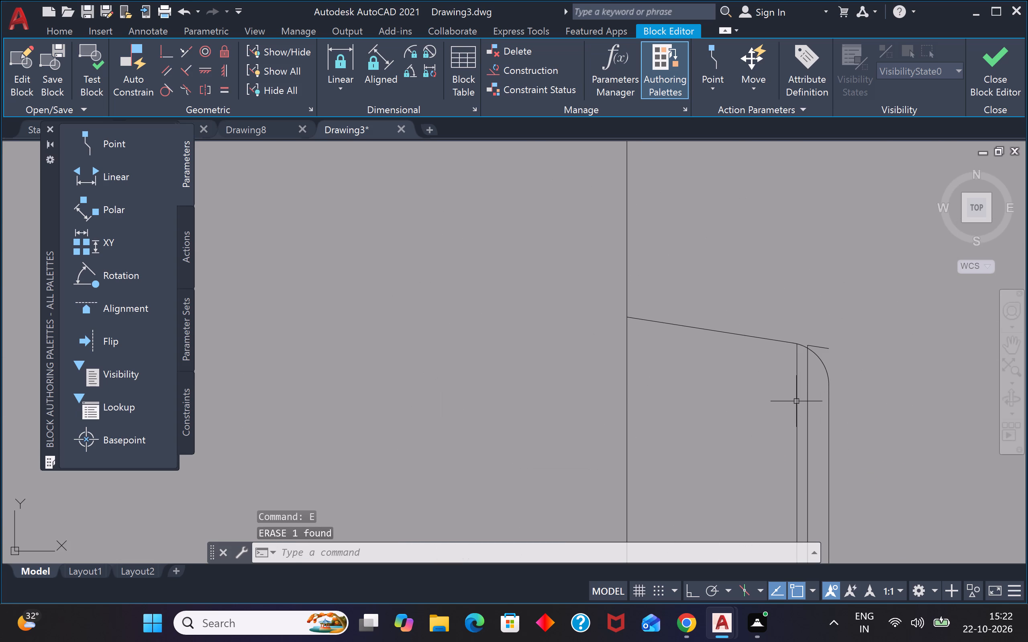
left_click(810, 406)
type("e")
key("space")
Erase the short leftover segments outside both rounded backrest corners of the east-end chair.
scroll(830, 332, "up", 4)
left_click(821, 371)
left_click(791, 430)
key("e")
key("space")
scroll(796, 409, "down", 3)
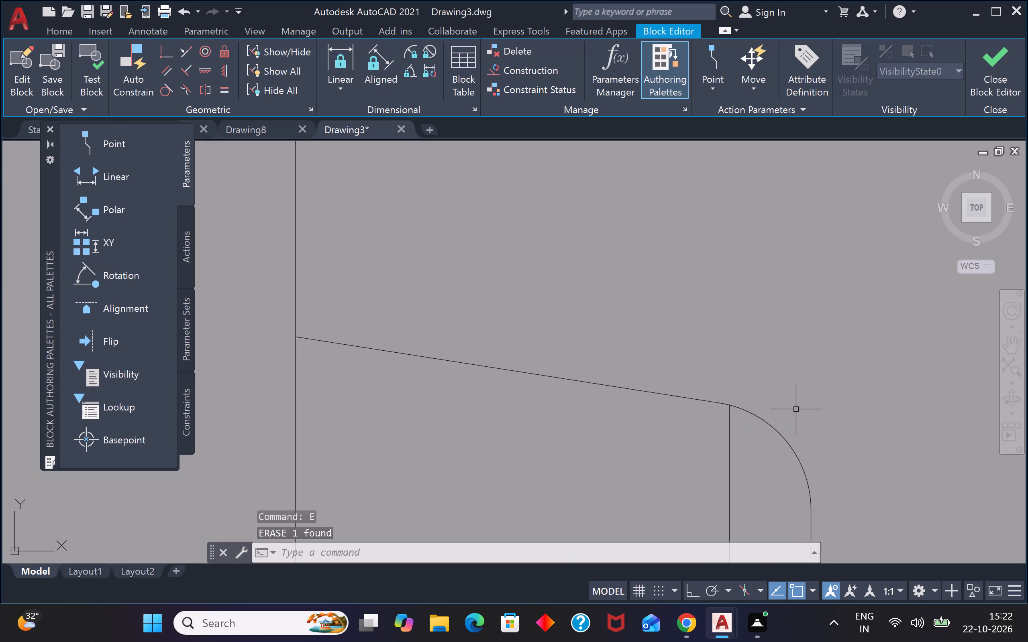
scroll(796, 409, "down", 2)
scroll(794, 472, "down", 4)
scroll(793, 506, "up", 4)
scroll(812, 473, "up", 4)
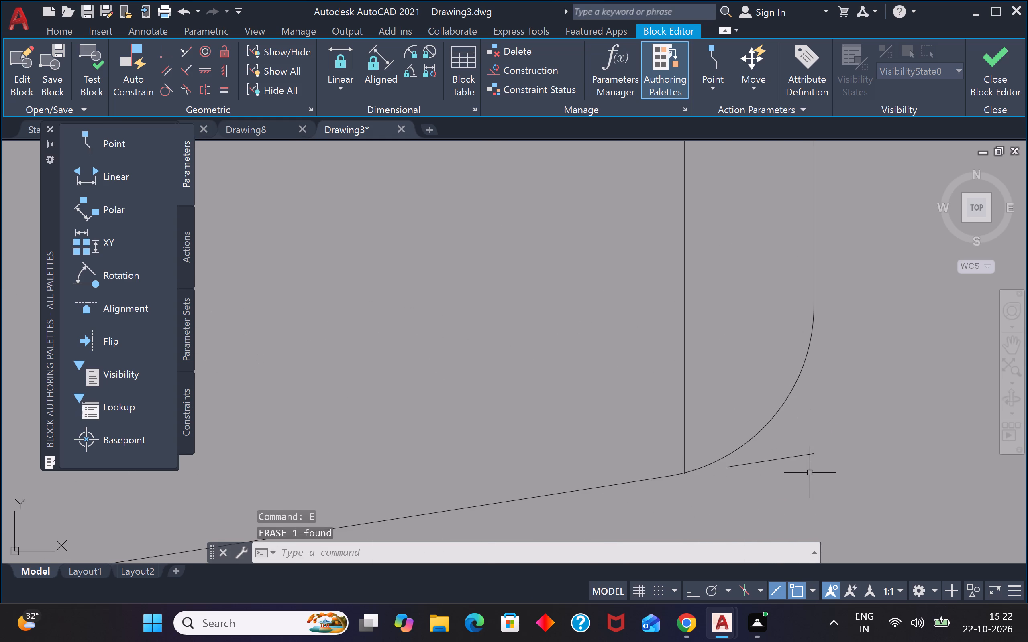
left_click(803, 441)
left_click(777, 474)
key("e")
key("space")
Close the Block Editor, saving the changes to the block Dining Set - 36 x 72 in.
scroll(777, 461, "down", 4)
scroll(707, 349, "down", 3)
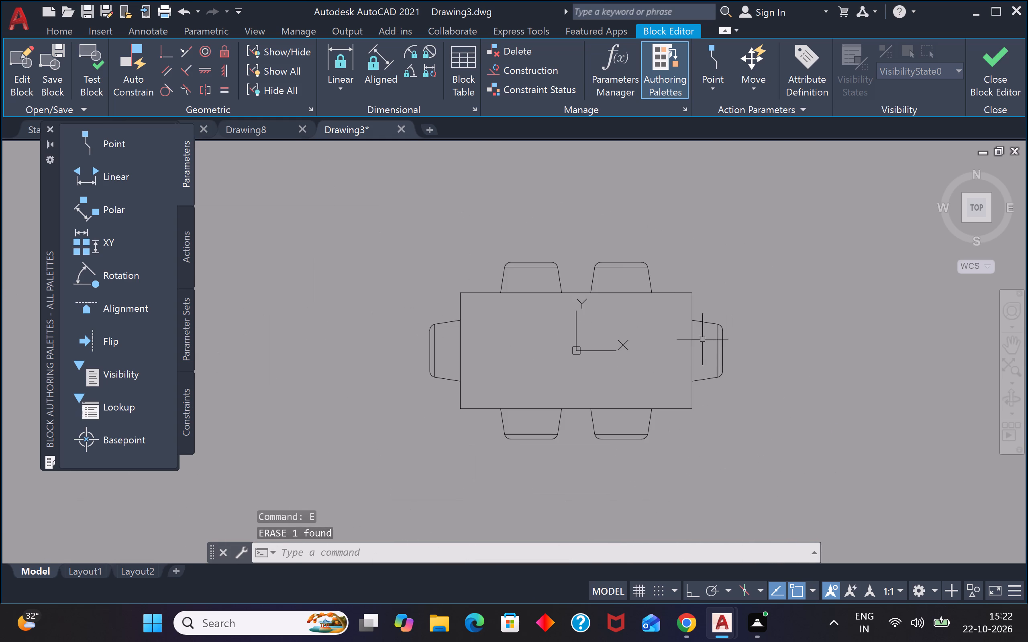
scroll(564, 263, "up", 3)
scroll(552, 298, "down", 4)
scroll(462, 367, "up", 1)
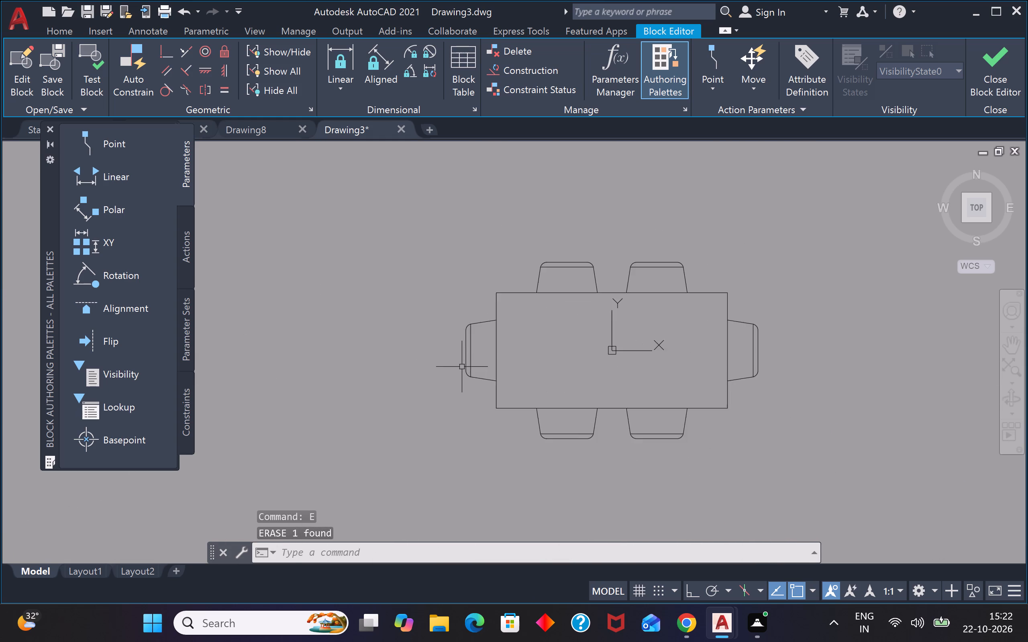
scroll(462, 367, "up", 1)
scroll(594, 374, "down", 2)
left_click(1000, 90)
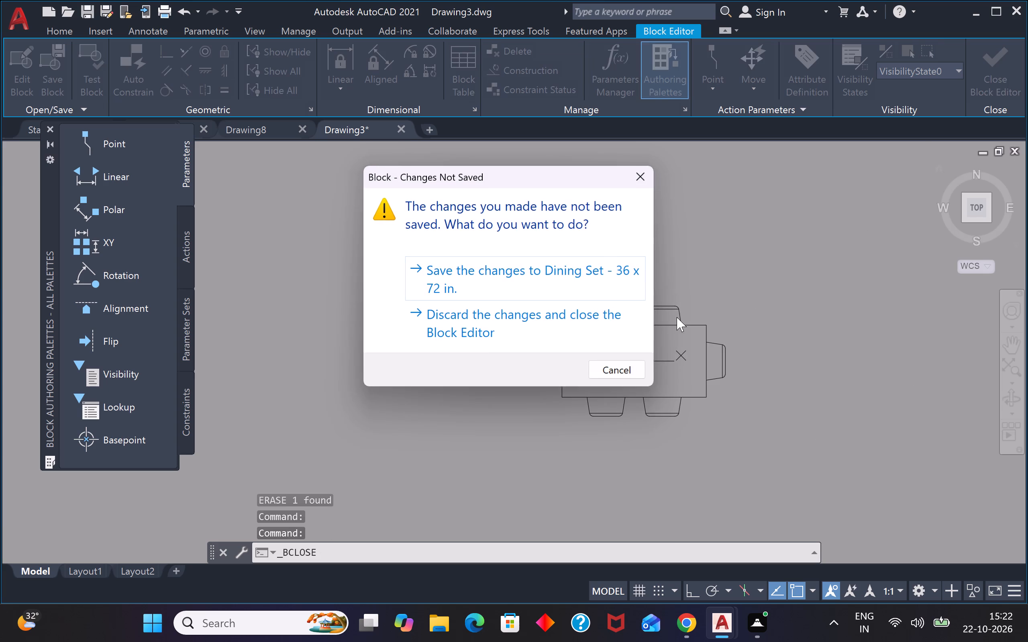
left_click(573, 280)
Open the bedroom's Bed - Queen block definition in the Block Editor.
scroll(522, 319, "down", 3)
scroll(517, 270, "up", 2)
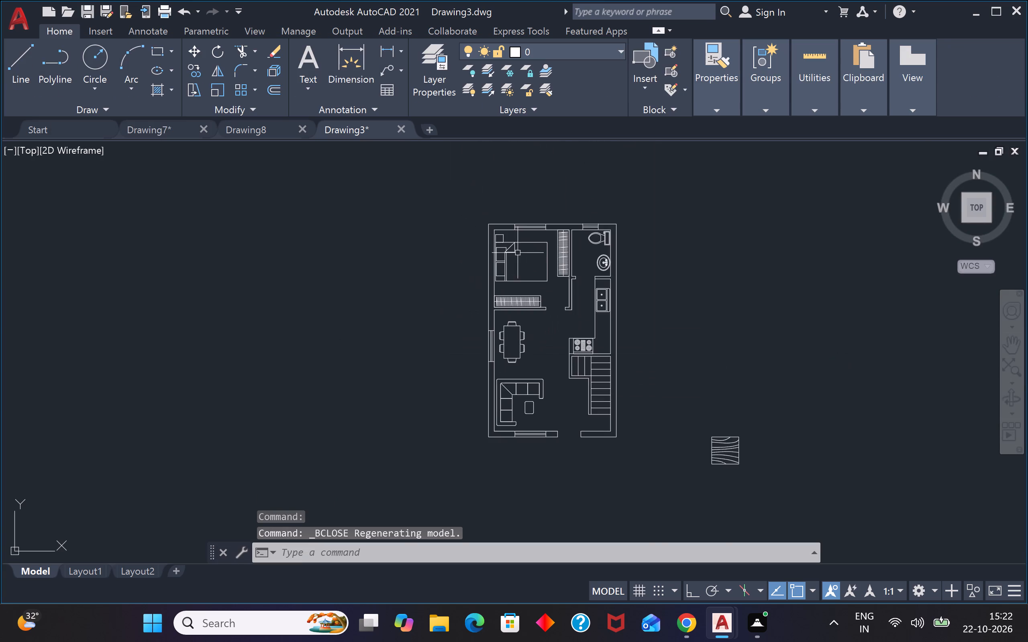
scroll(548, 245, "up", 2)
double_click(534, 237)
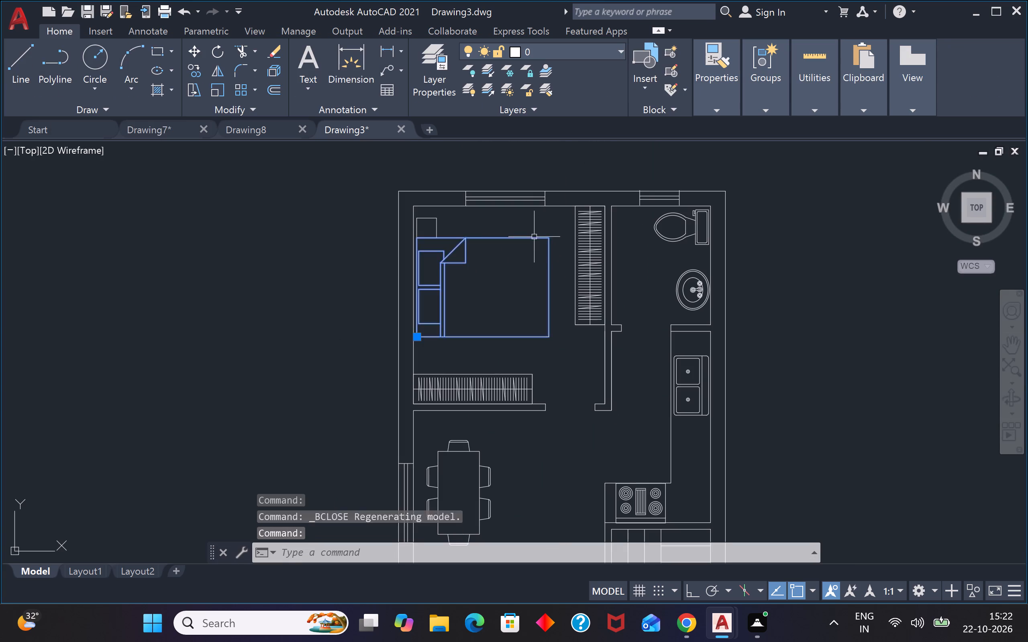
left_click(502, 404)
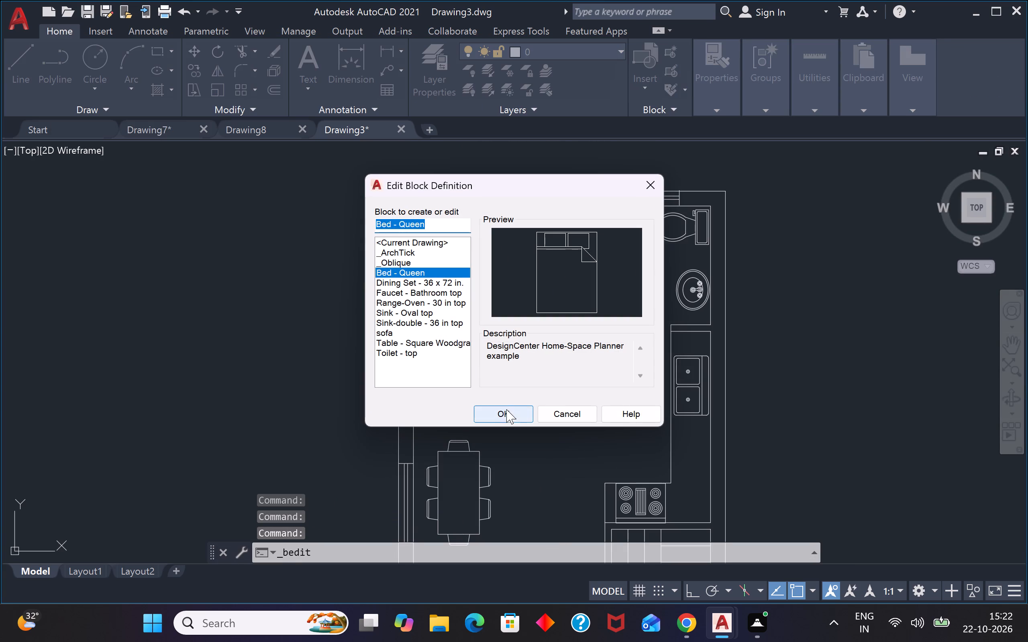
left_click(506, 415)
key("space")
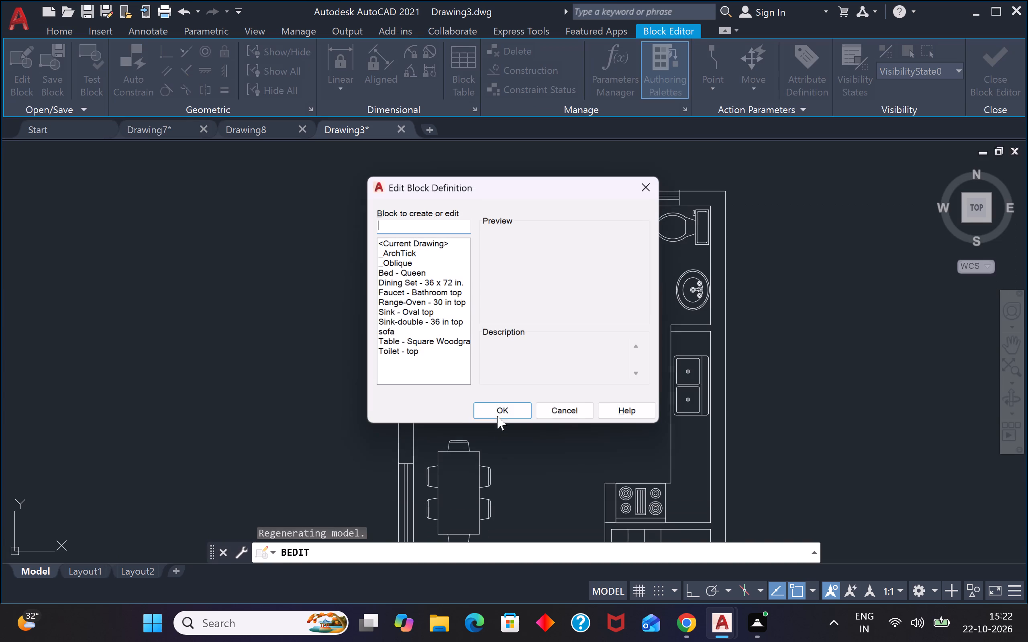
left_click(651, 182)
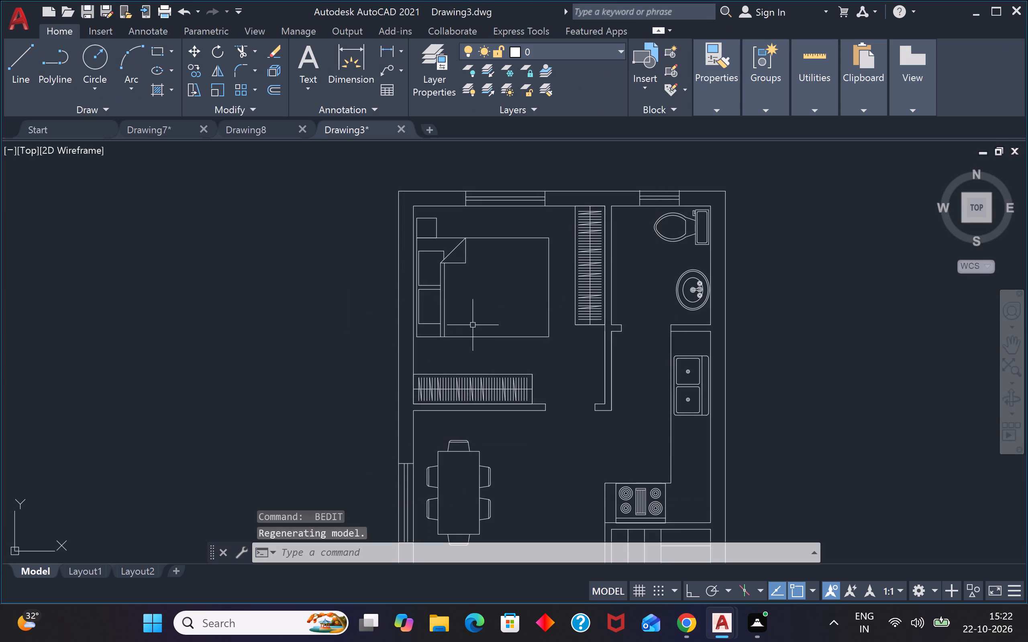
Open the bedroom bed's Bed - Queen block definition in the Block Editor.
double_click(457, 262)
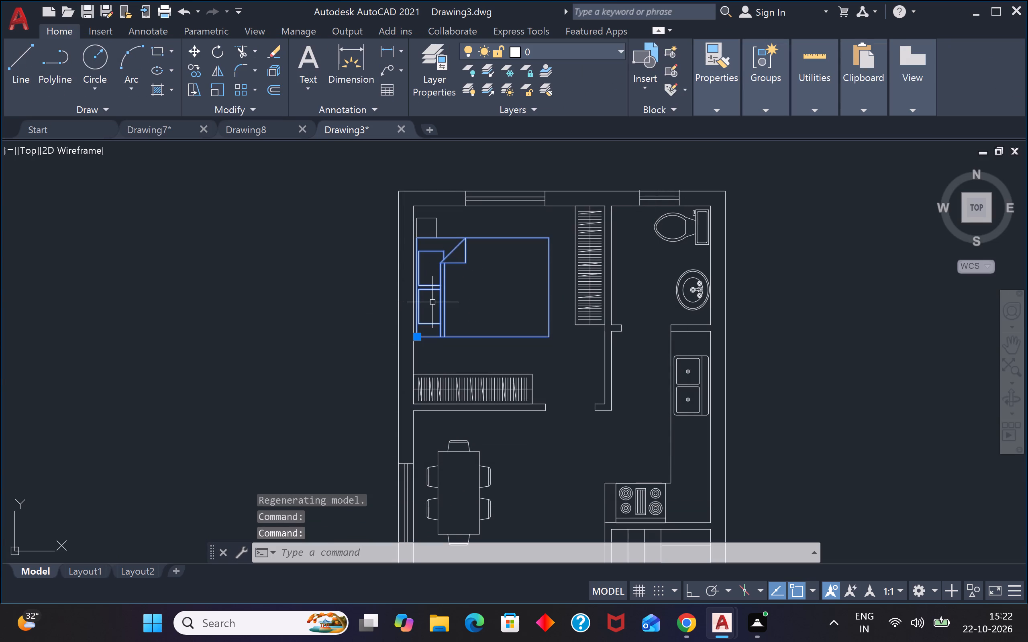
double_click(435, 299)
key("Escape")
double_click(445, 295)
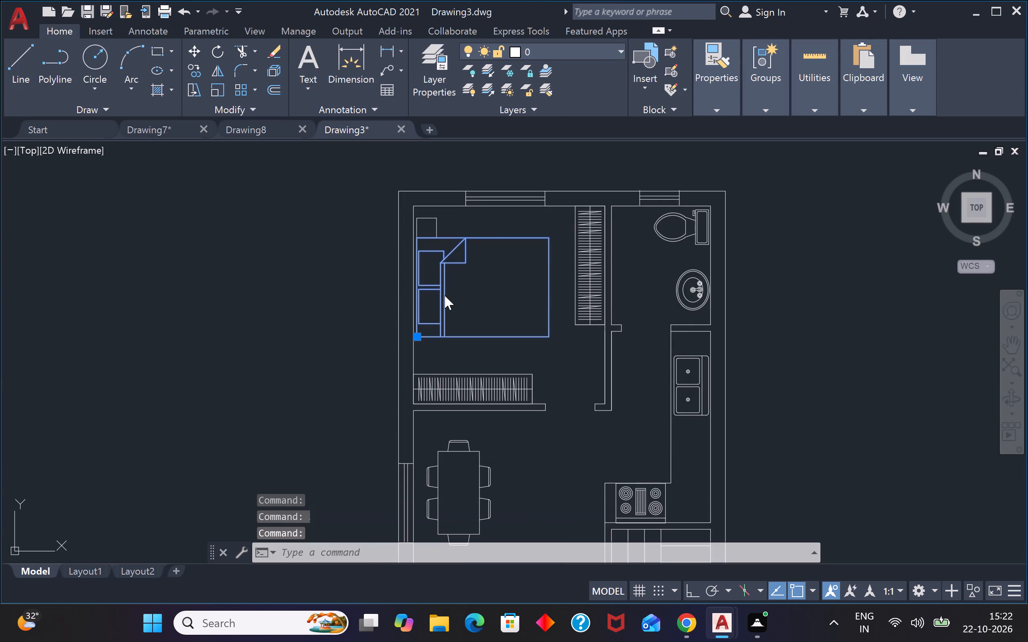
left_click(500, 412)
Fillet the bed outline's lower-left and upper-left corners with a 2" radius.
type("f")
key("space")
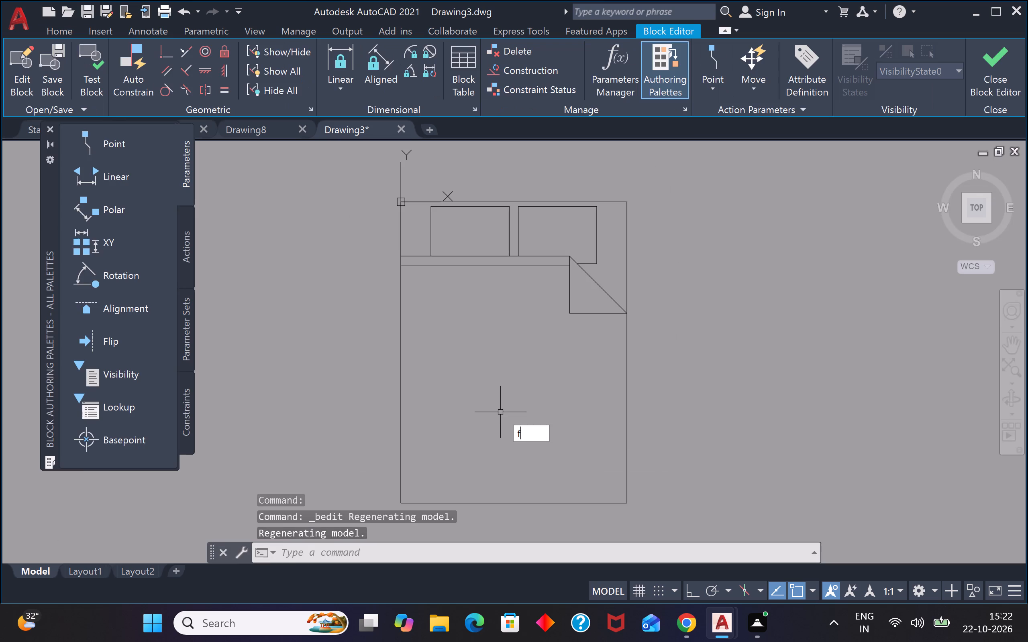
left_click(400, 472)
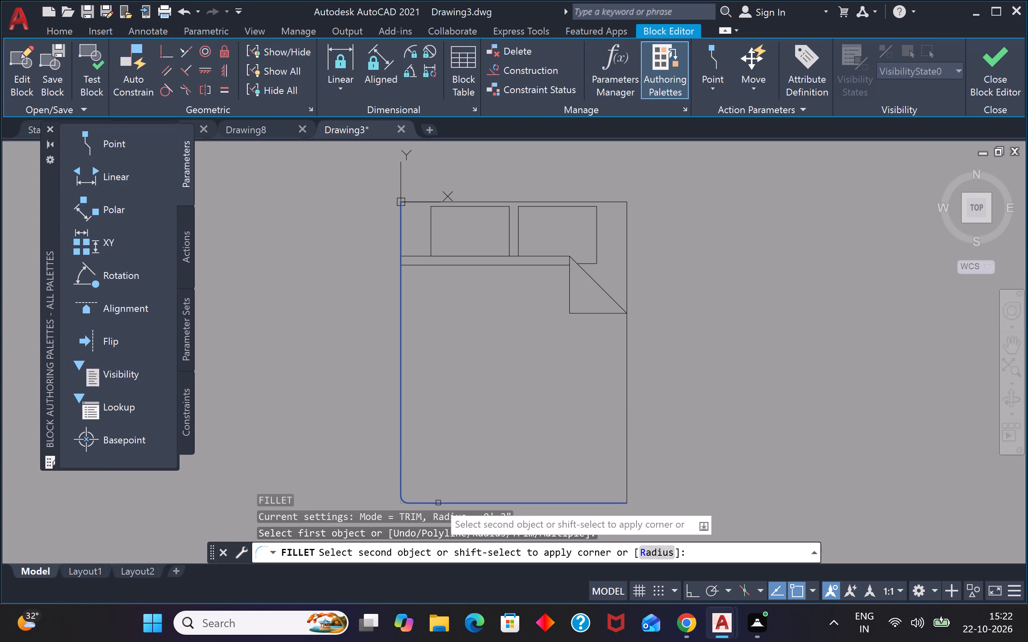
left_click(437, 503)
key("space")
scroll(406, 195, "up", 4)
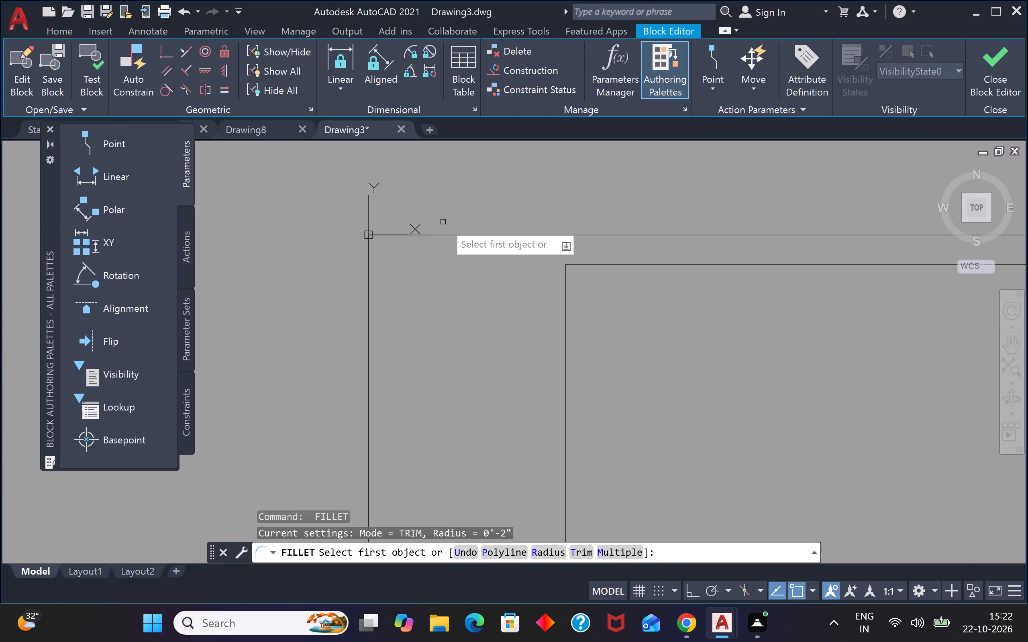
left_click(446, 234)
left_click(368, 278)
Fillet both upper corners of the left pillow with a 2" radius.
key("space")
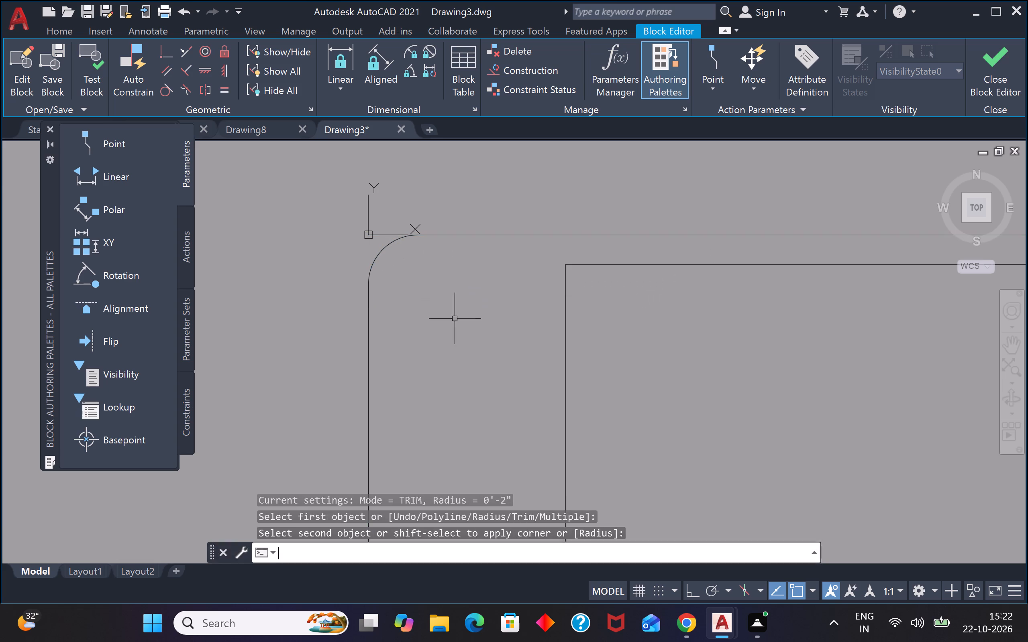
left_click(580, 265)
left_click(563, 297)
scroll(578, 292, "down", 5)
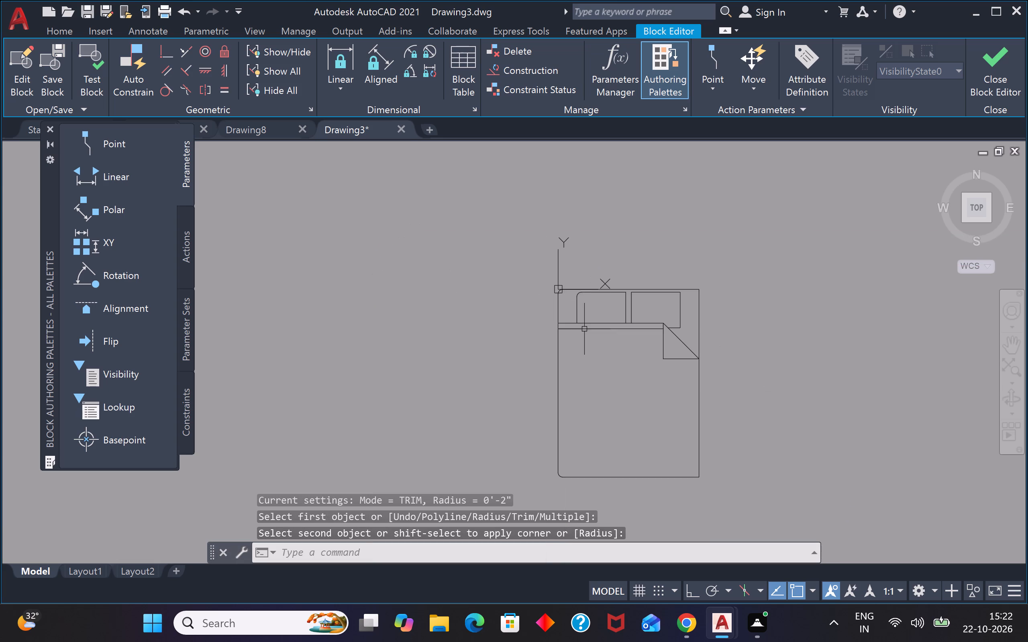
scroll(624, 292, "up", 3)
key("space")
left_click(620, 289)
left_click(619, 293)
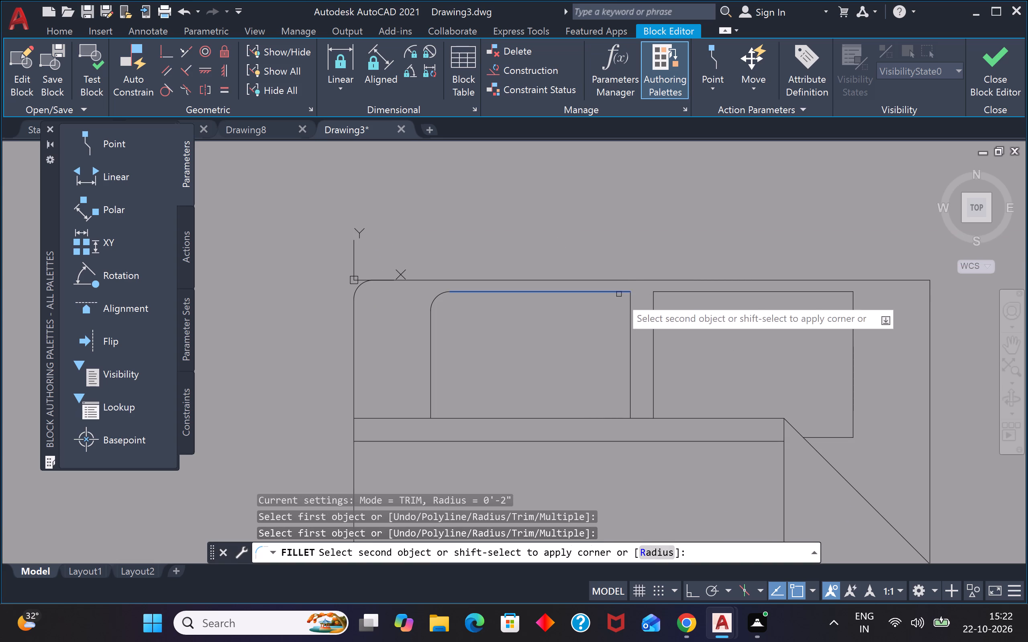
left_click(628, 313)
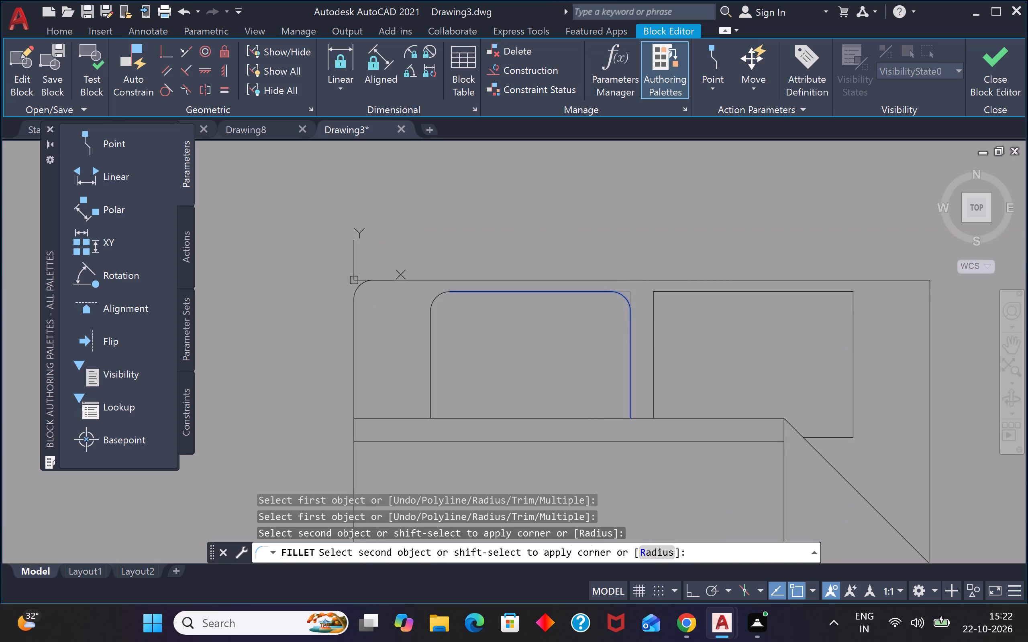
left_click(630, 313)
Fillet the right pillow's two upper corners and its lower-right corner with a 2" radius.
key("space")
left_click(671, 292)
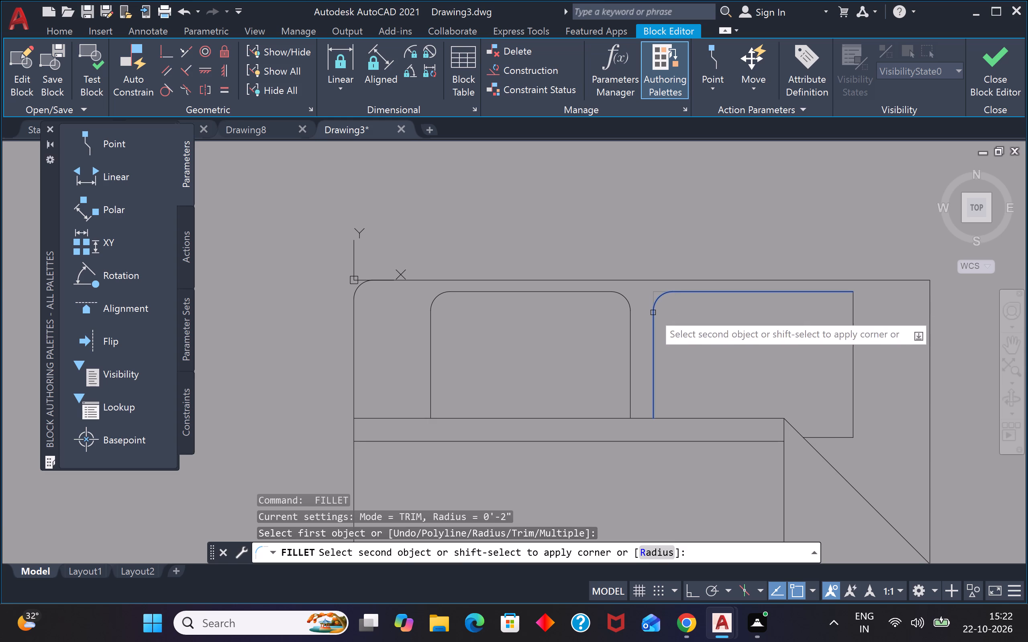
left_click(653, 313)
key("space")
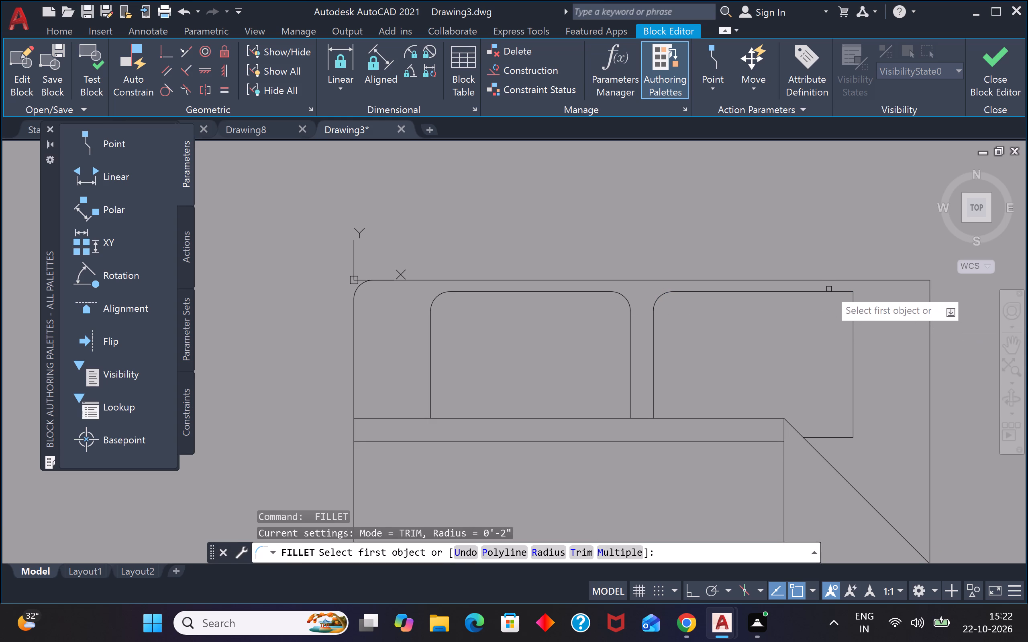
left_click(829, 289)
left_click(829, 290)
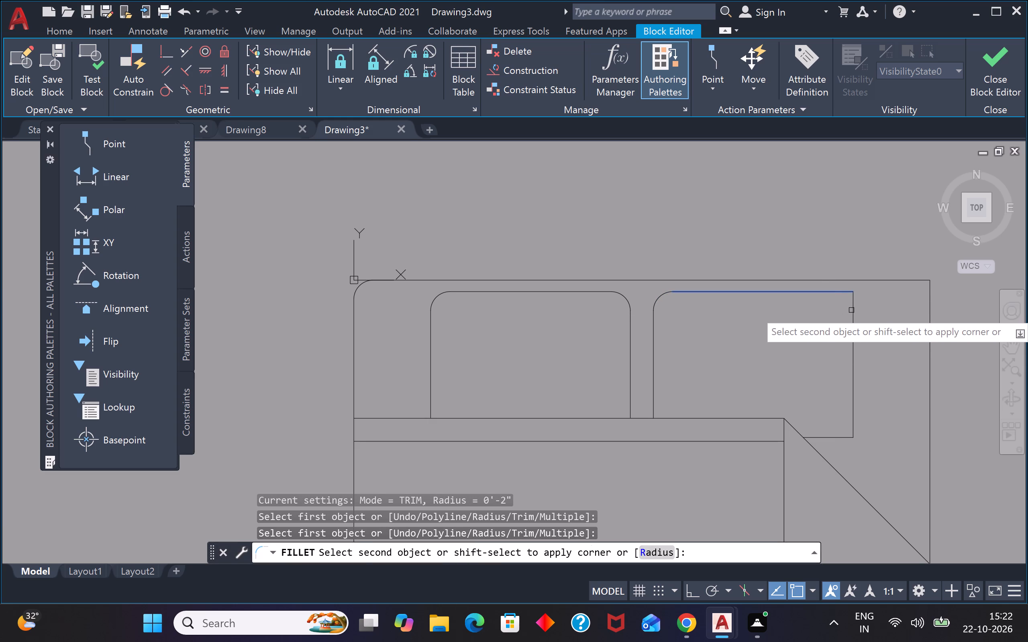
left_click(851, 310)
key("space")
left_click(842, 436)
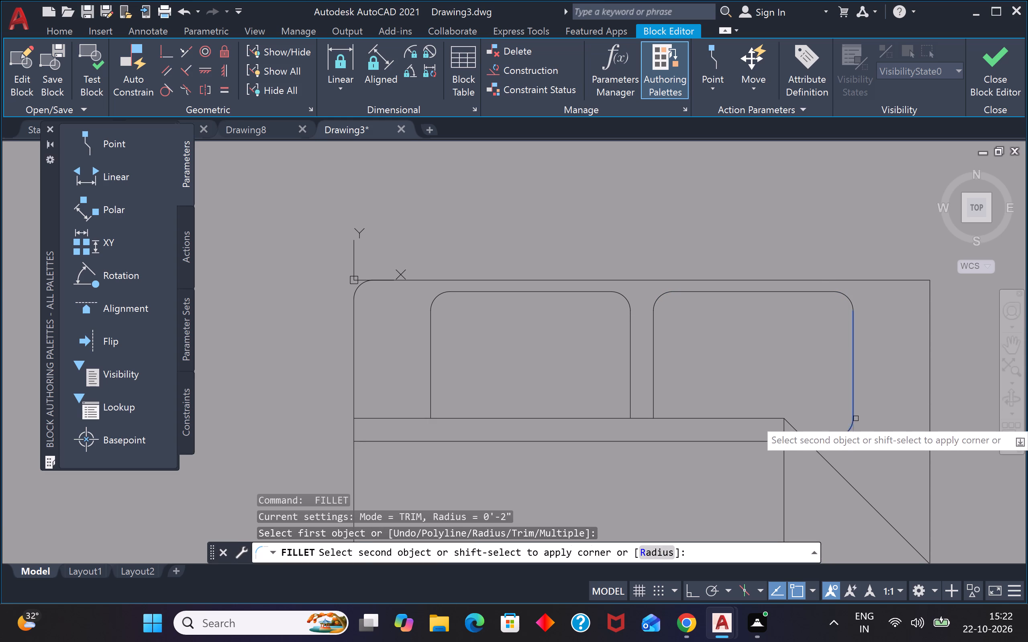
left_click(851, 412)
Fillet the square corner of the bed cover's folded-back flap with a 2" radius.
scroll(863, 374, "down", 1)
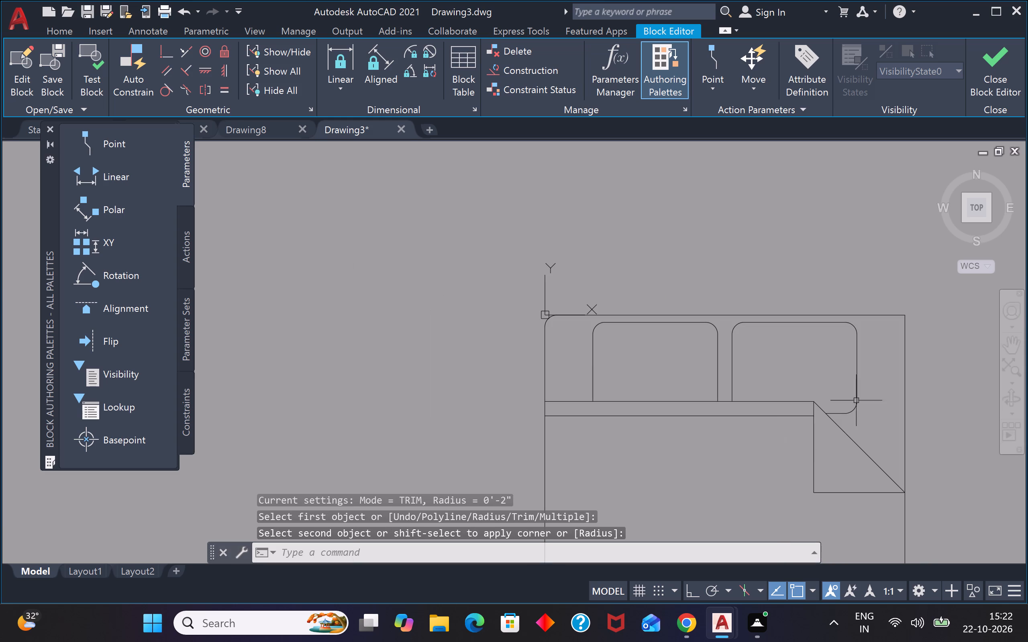
scroll(822, 494, "up", 2)
key("space")
left_click(798, 457)
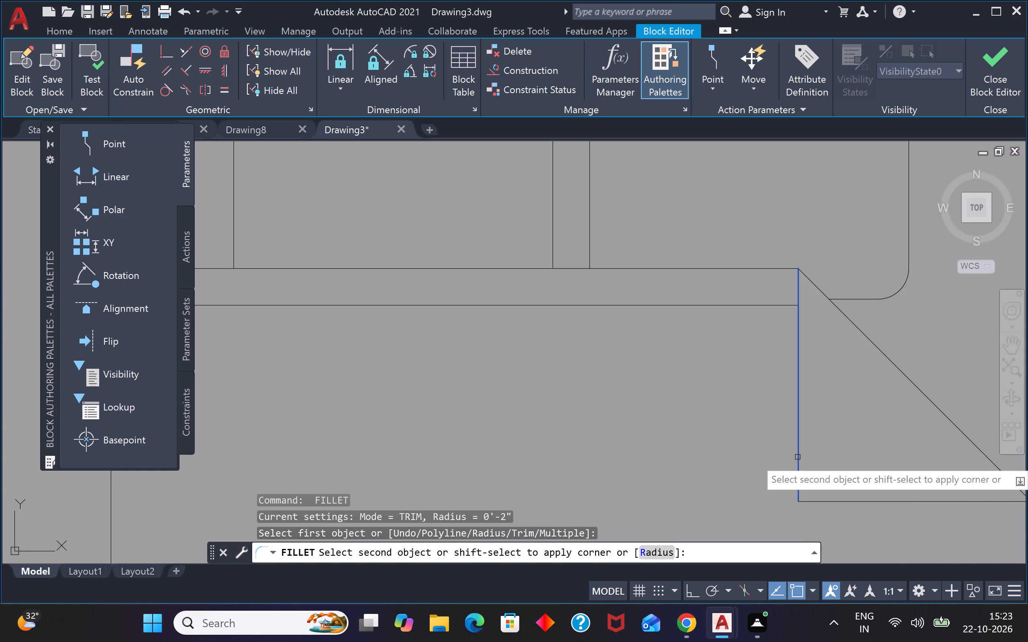
left_click(819, 502)
Fillet the bed outline's lower-right and upper-right corners with a 2" radius.
scroll(832, 447, "down", 8)
scroll(839, 482, "up", 2)
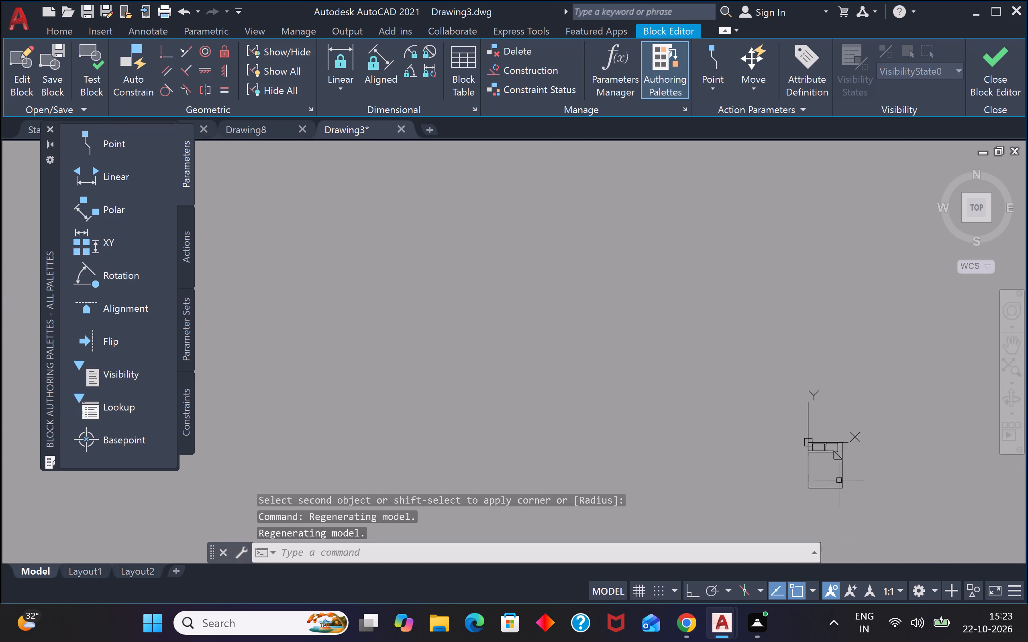
scroll(839, 477, "up", 2)
key("space")
scroll(852, 539, "up", 4)
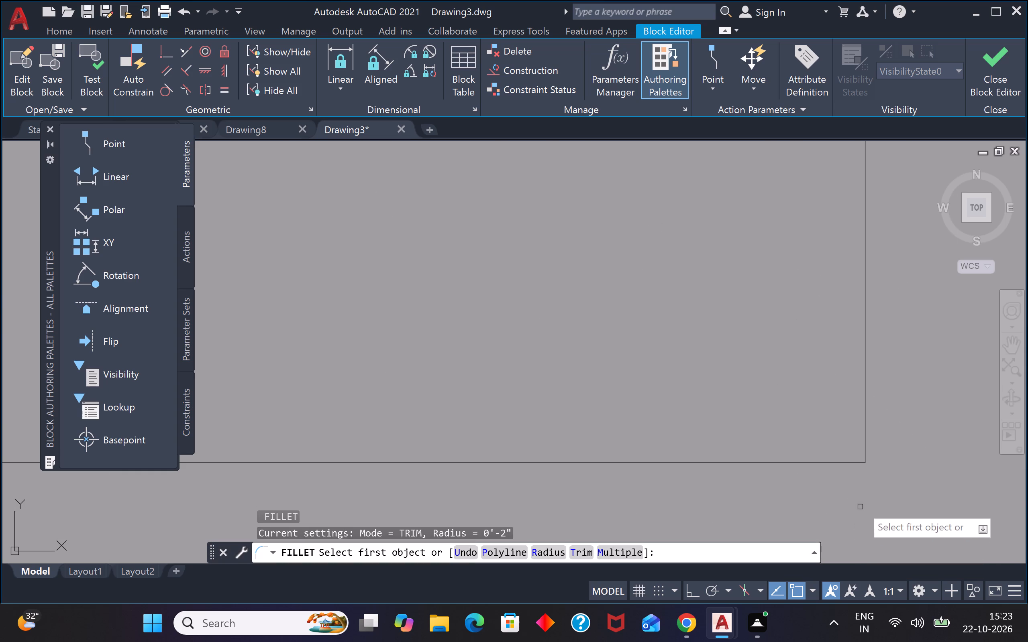
left_click(865, 445)
left_click(836, 460)
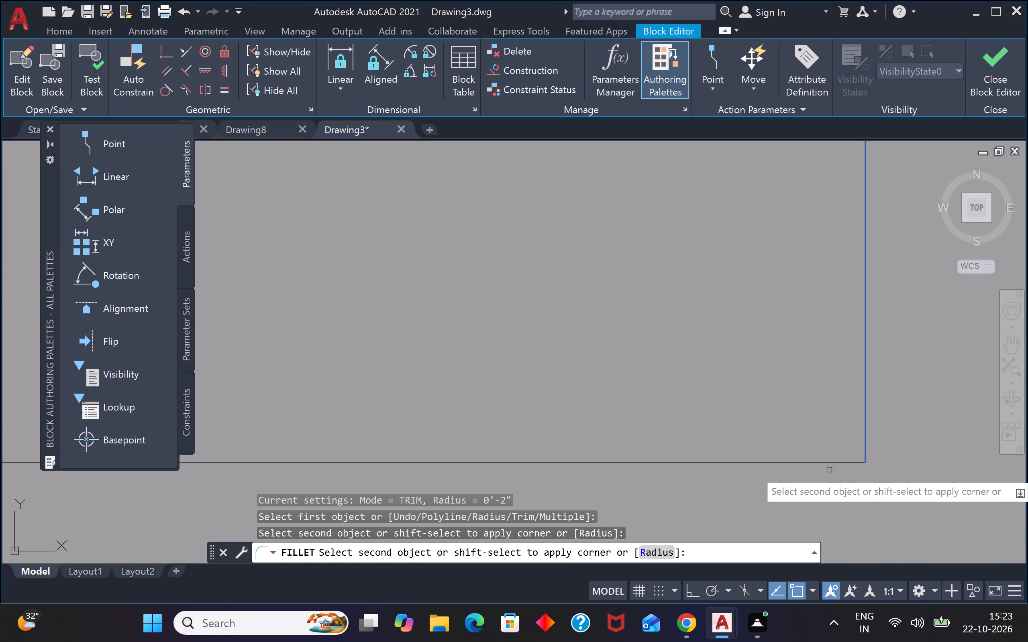
left_click(829, 463)
scroll(829, 463, "down", 4)
scroll(810, 273, "up", 3)
key("space")
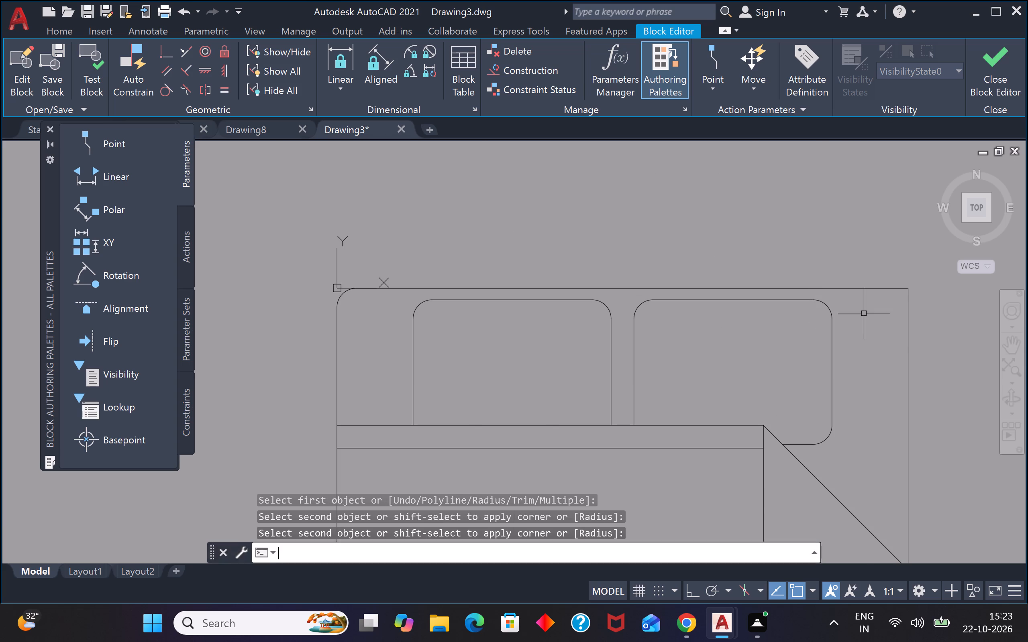
left_click(879, 290)
left_click(908, 319)
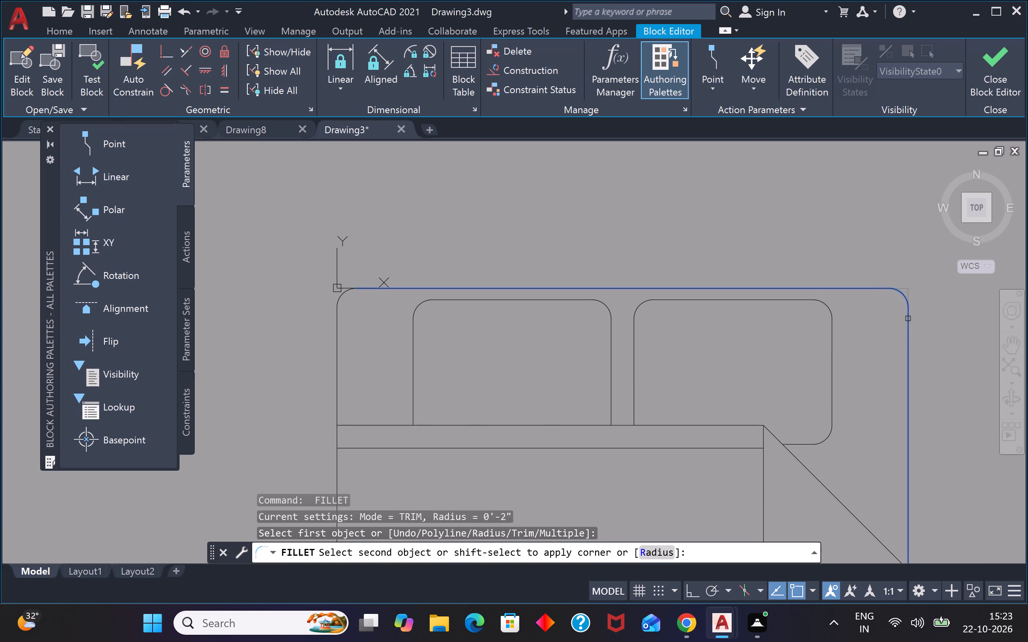
Close the Block Editor, saving the changes to the block Bed - Queen.
left_click(1004, 65)
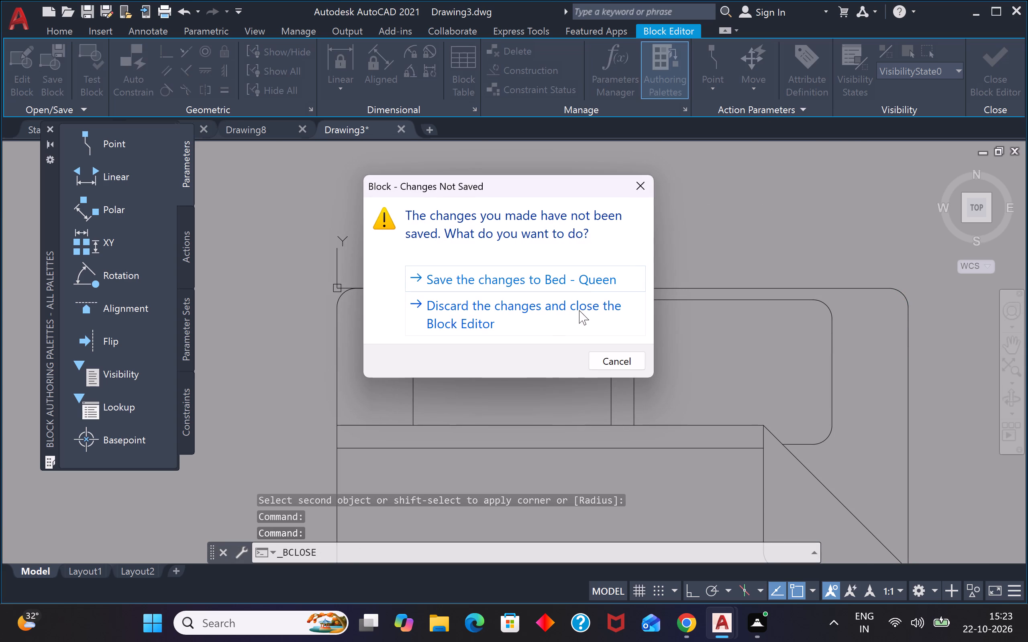
left_click(582, 270)
key("space")
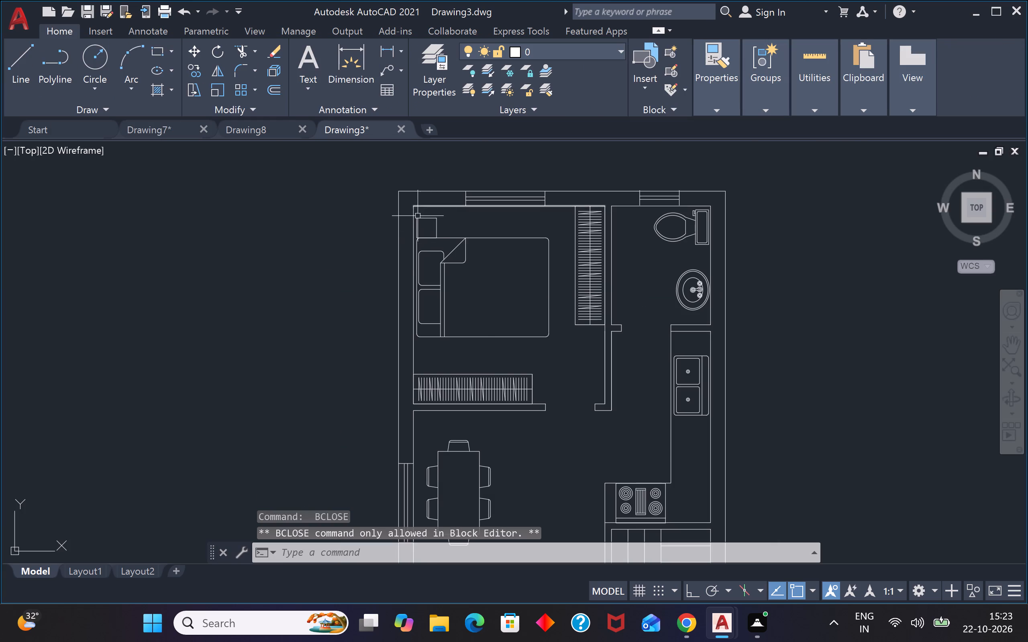
scroll(412, 223, "up", 4)
key("Escape")
key("Escape")
Fillet the two upper corners of the bedside table next to the bed with a 2" radius.
type("f")
key("space")
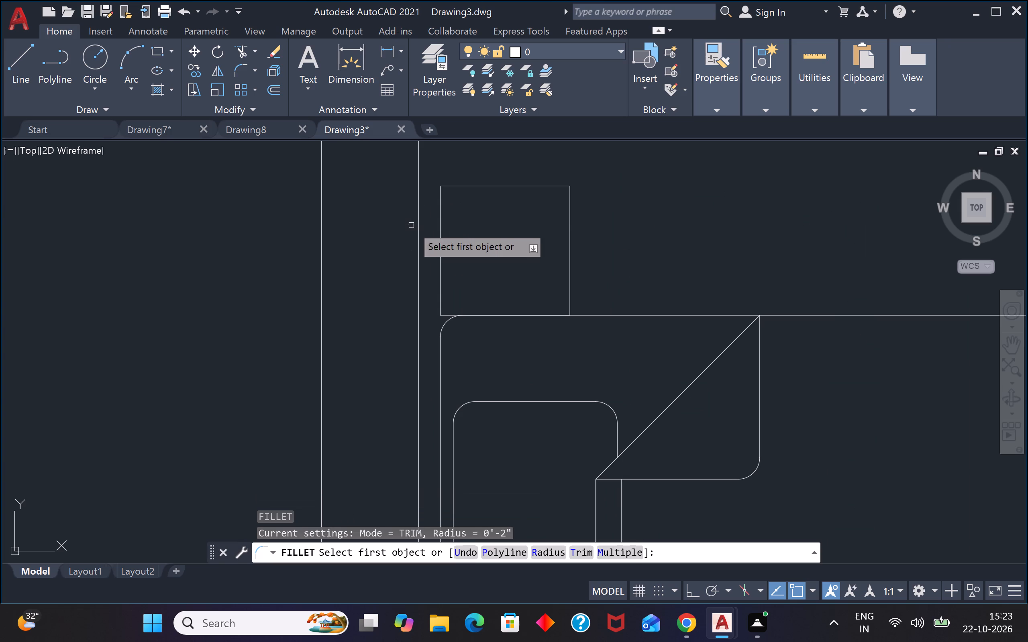
scroll(448, 177, "up", 3)
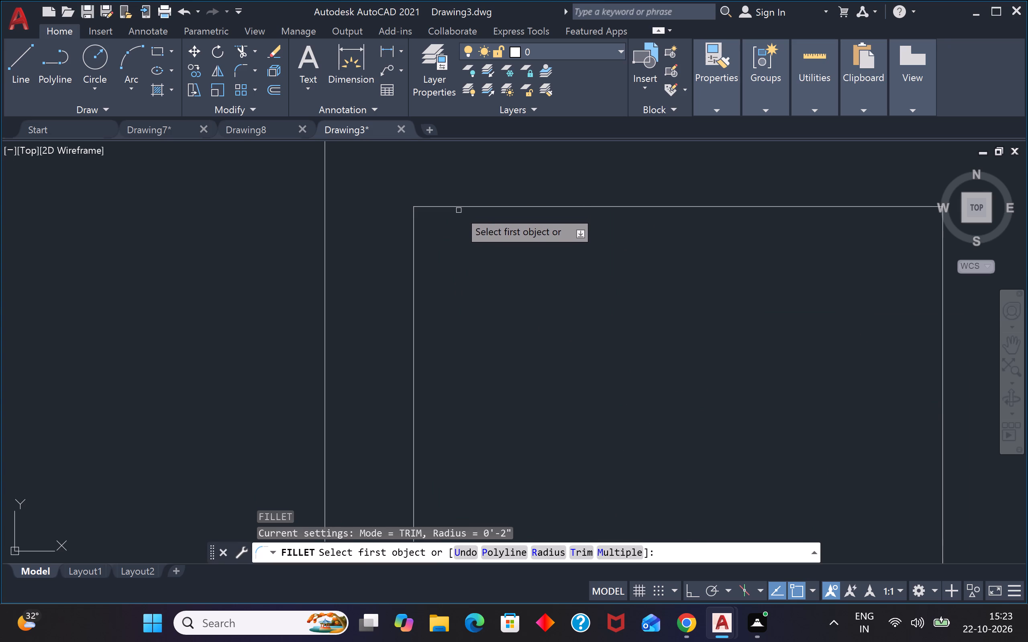
left_click(459, 207)
left_click(413, 244)
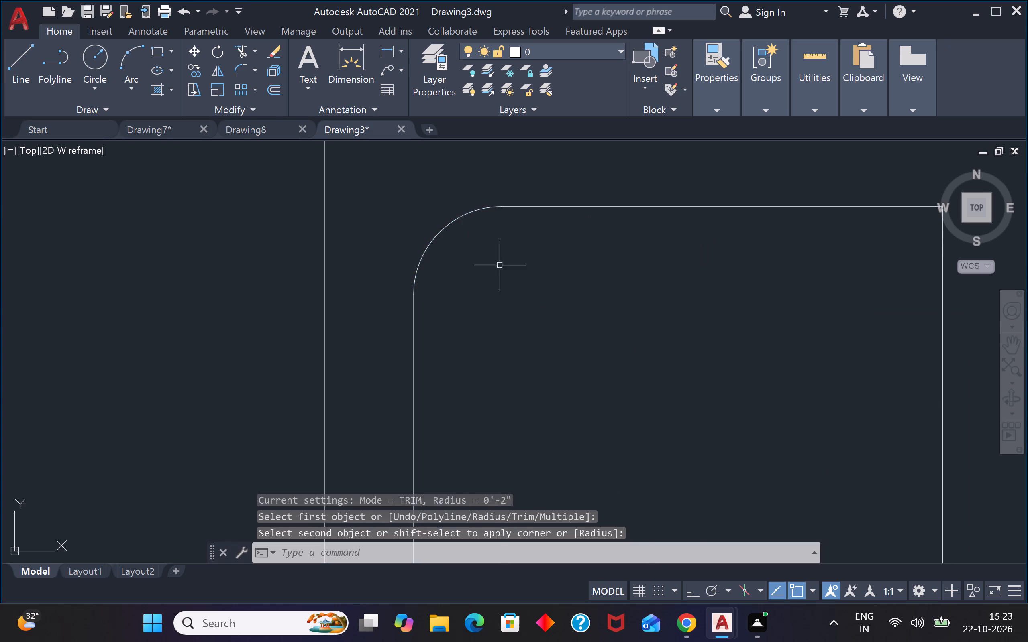
scroll(557, 294, "down", 4)
key("space")
scroll(607, 284, "up", 2)
left_click(608, 274)
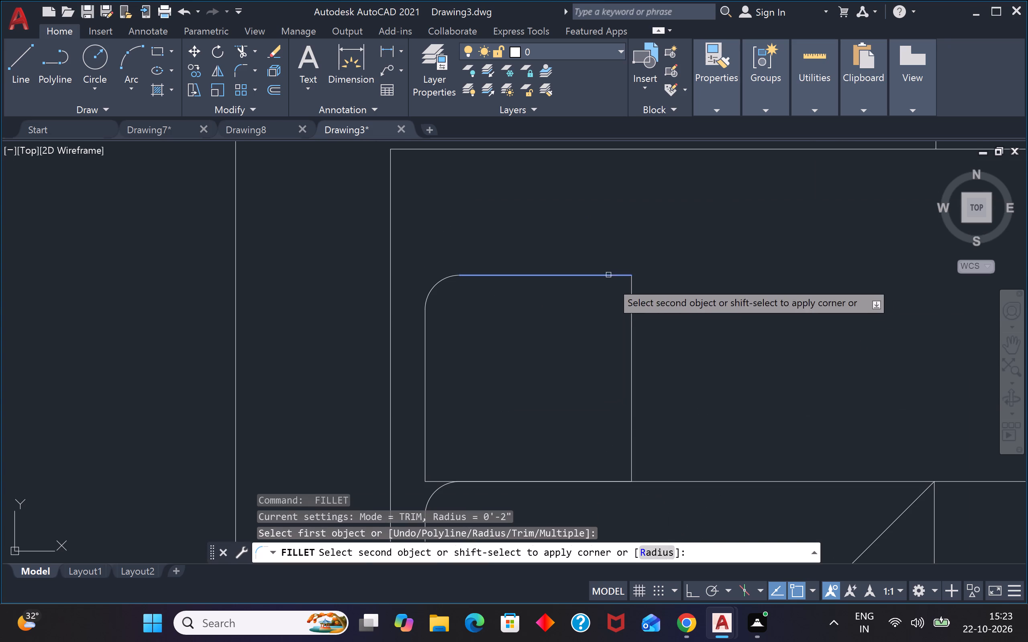
left_click(630, 302)
Fillet the two lower corners of the bedside table, along the bed's edge, with a 2" radius.
scroll(398, 429, "down", 2)
scroll(420, 441, "up", 4)
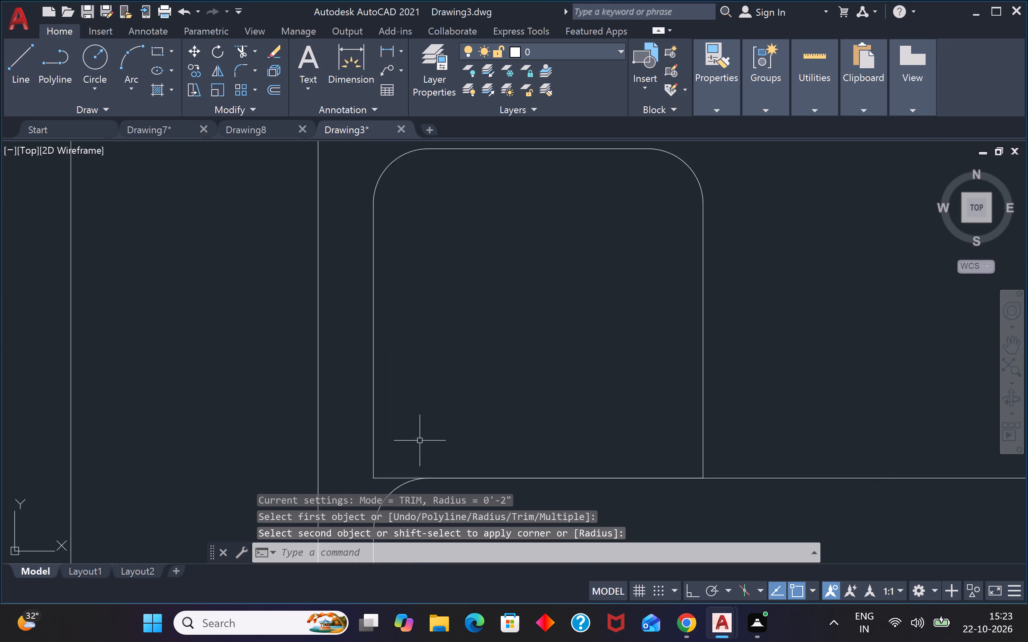
scroll(388, 385, "down", 2)
key("space")
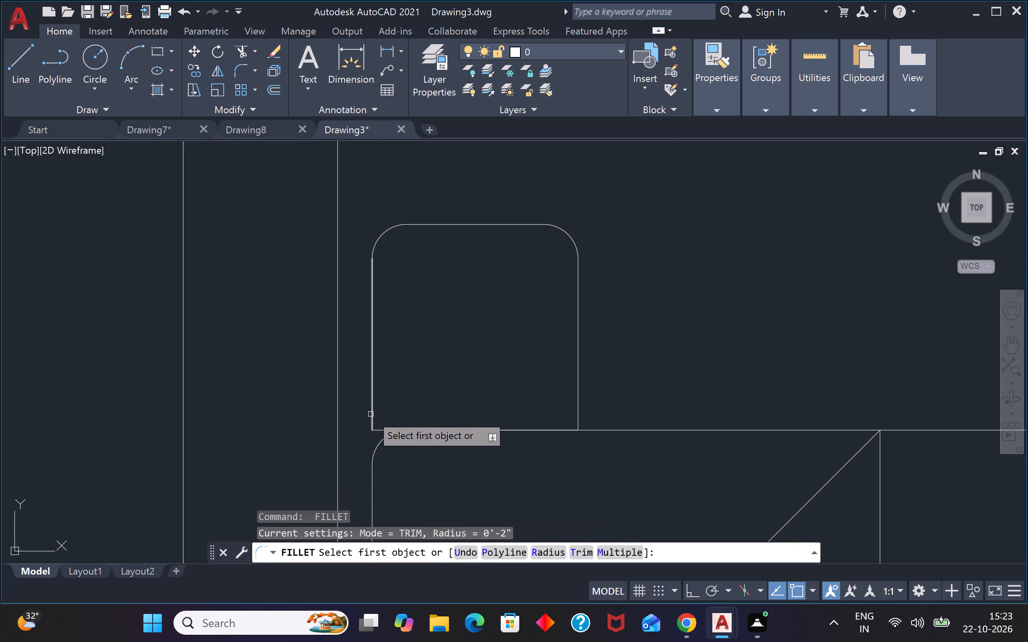
left_click(371, 414)
left_click(382, 431)
key("space")
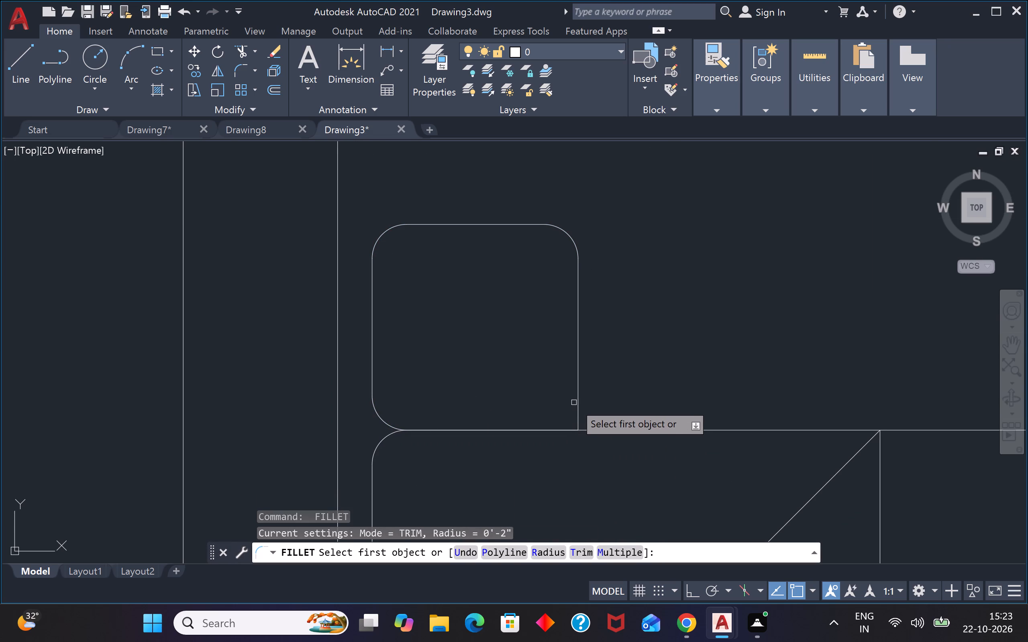
left_click(574, 402)
left_click(579, 402)
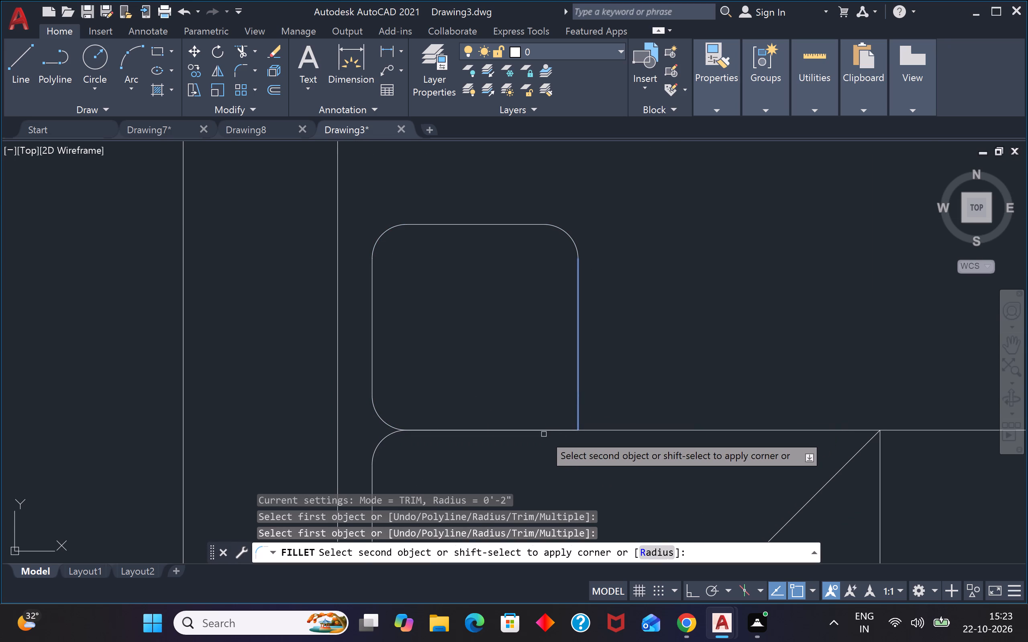
left_click(543, 431)
Open the dining-set block, Dining Set - 36 x 72 in., in the Block Editor.
scroll(584, 378, "down", 4)
scroll(665, 382, "down", 4)
scroll(618, 435, "up", 4)
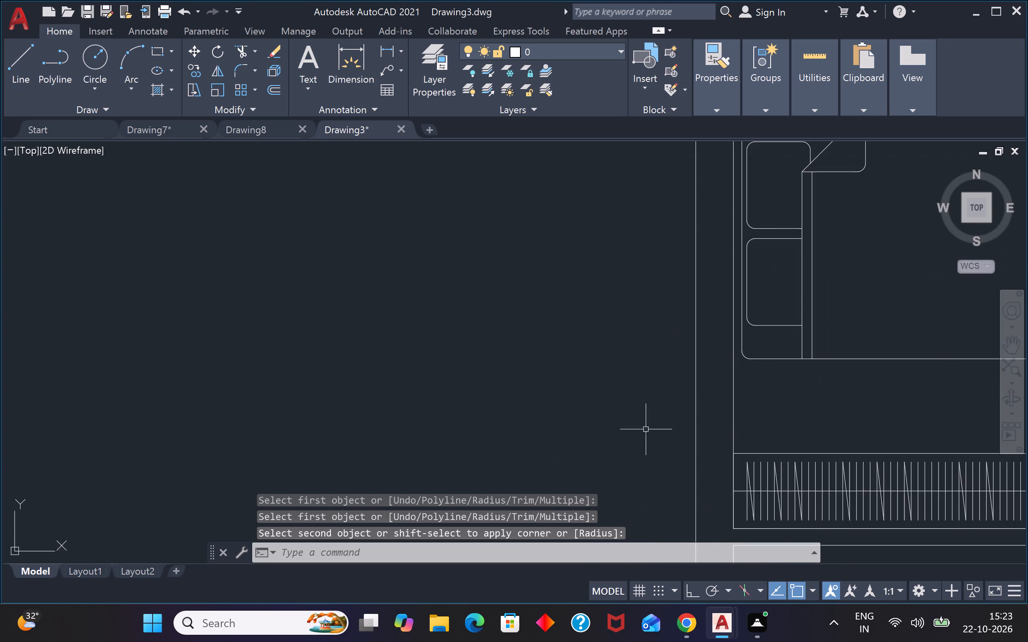
scroll(684, 425, "down", 3)
scroll(908, 463, "down", 2)
scroll(846, 496, "up", 1)
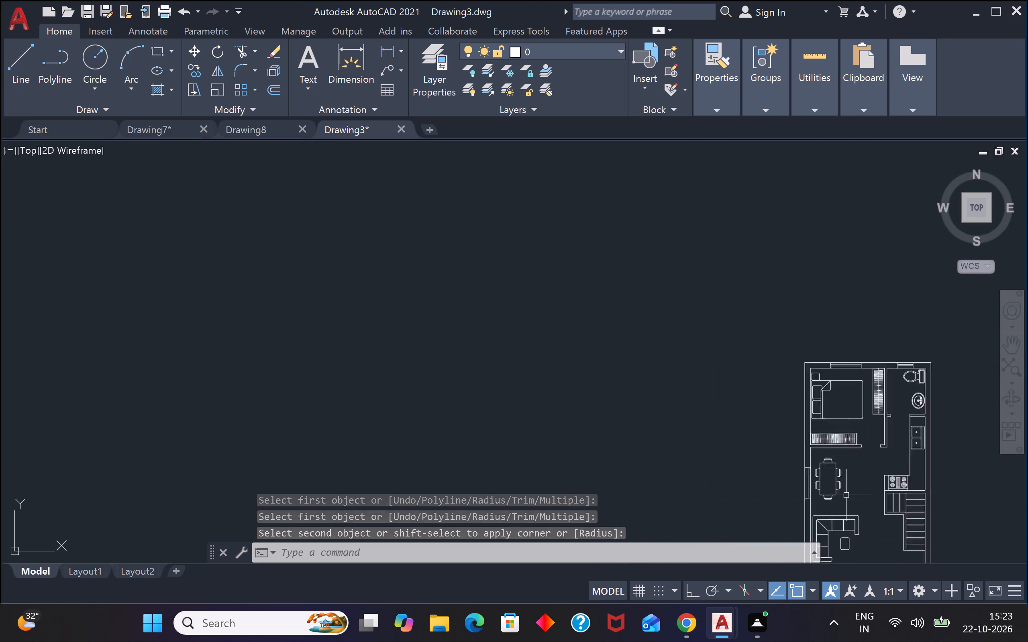
scroll(846, 495, "up", 2)
double_click(828, 472)
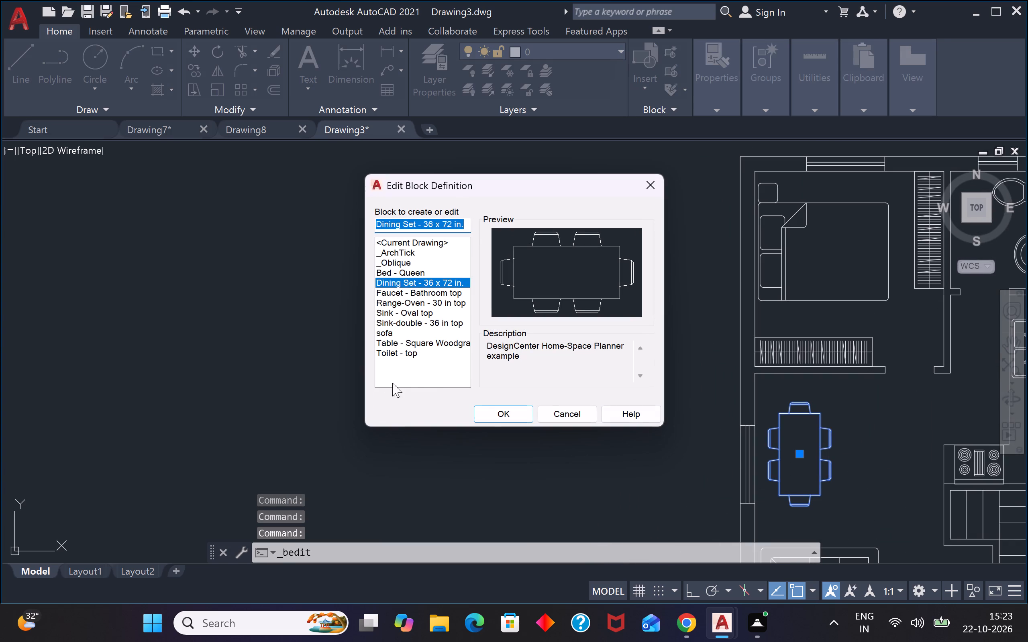
left_click(489, 410)
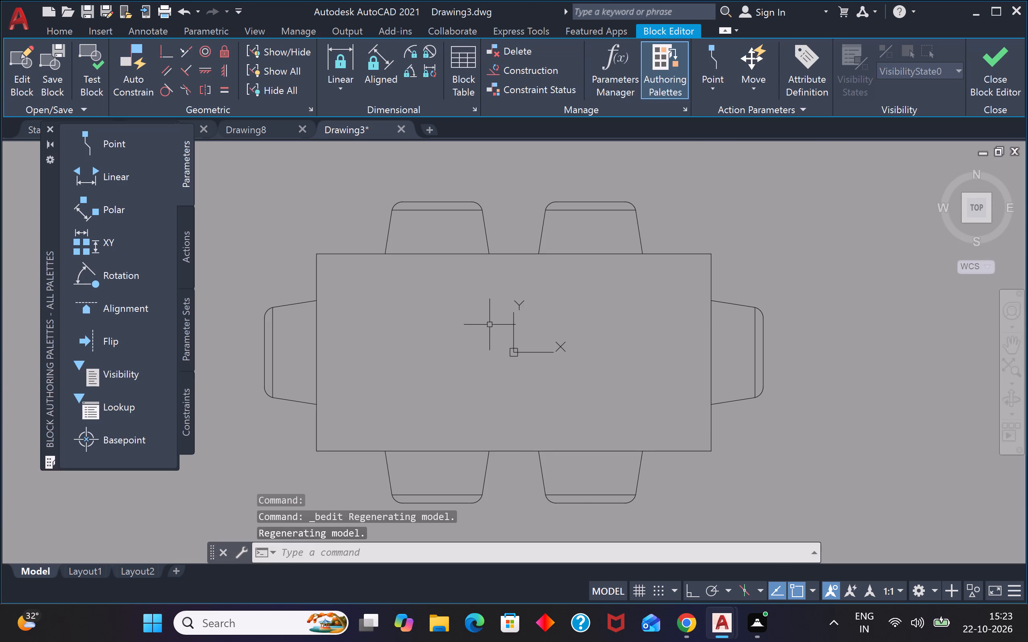
Fillet the dining table's upper-left and lower-left corners with a 2" radius.
key("f")
key("space")
left_click(336, 256)
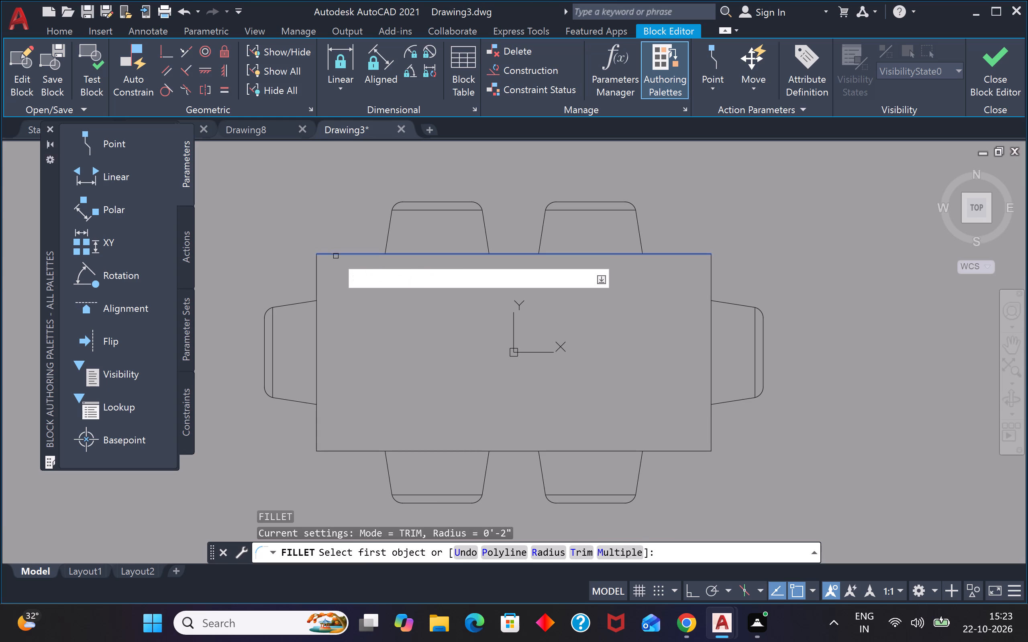
left_click(316, 280)
key("space")
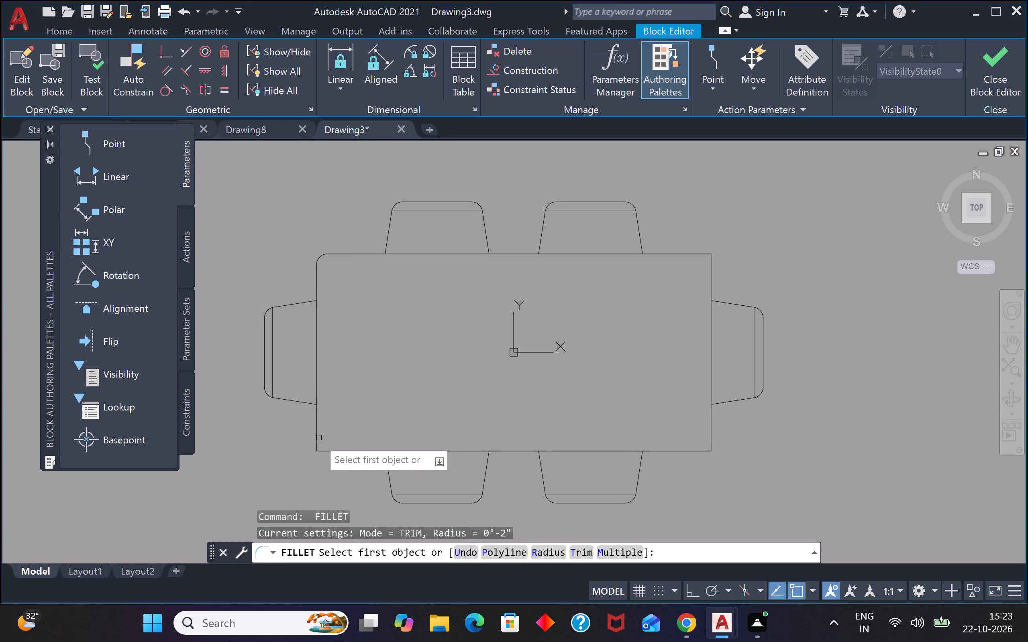
left_click(317, 438)
left_click(340, 449)
Fillet the dining table's lower-right and upper-right corners with a 2" radius.
key("space")
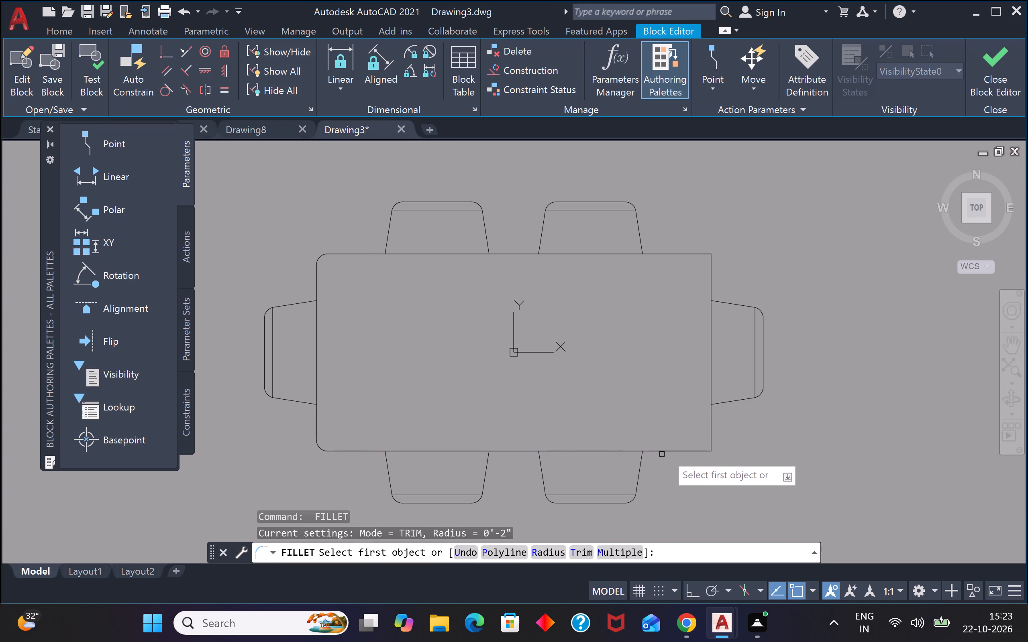
left_click(669, 451)
left_click(710, 432)
key("space")
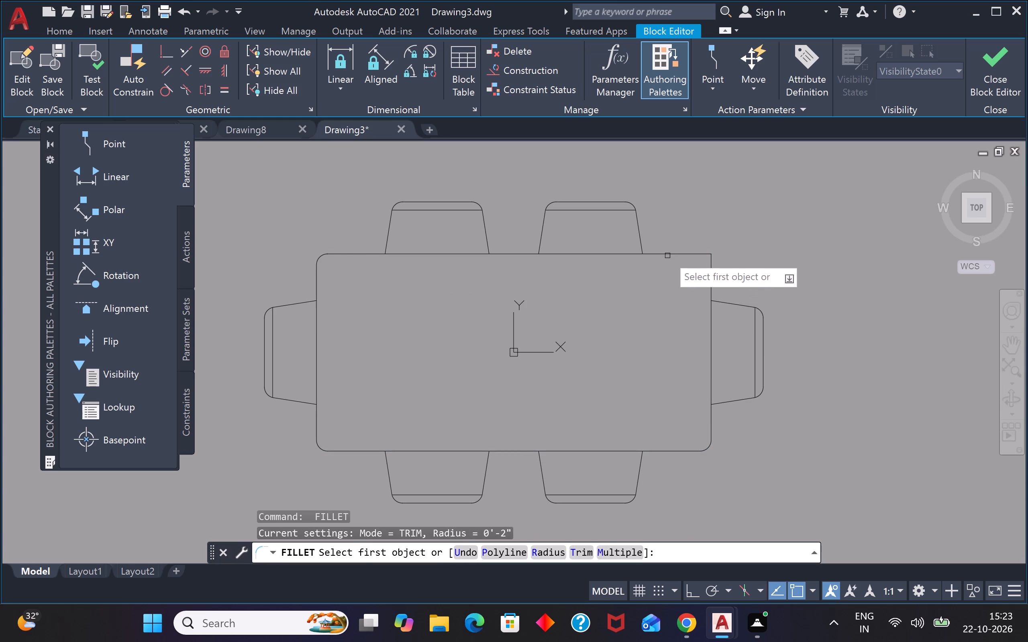
left_click(667, 255)
left_click(714, 286)
left_click(710, 285)
key("space")
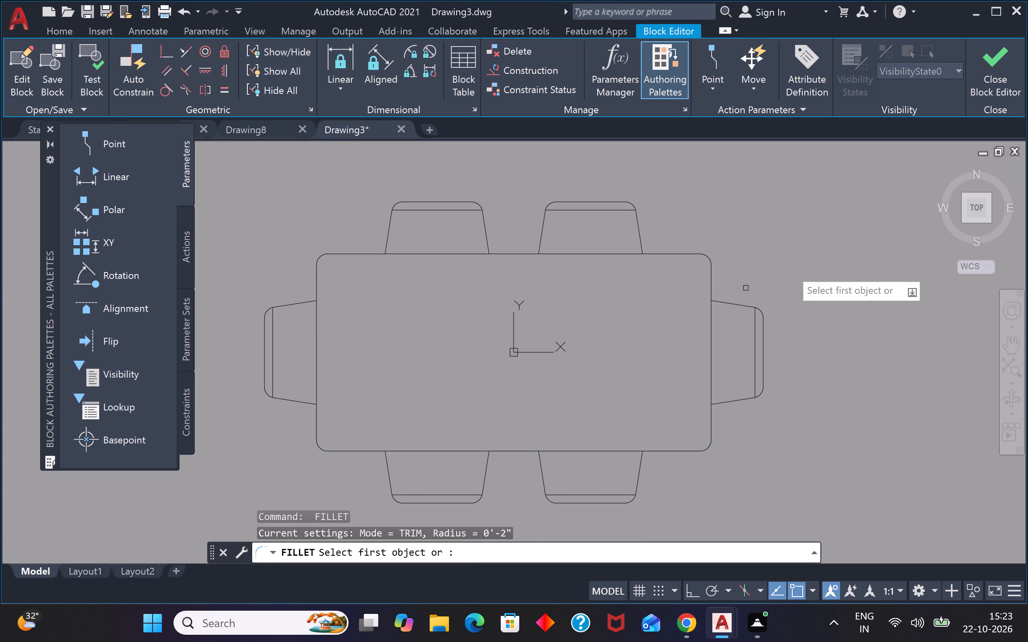
key("space")
Close the Block Editor, saving the changes to the block Dining Set - 36 x 72 in.
left_click(1006, 83)
left_click_drag(614, 291, 613, 291)
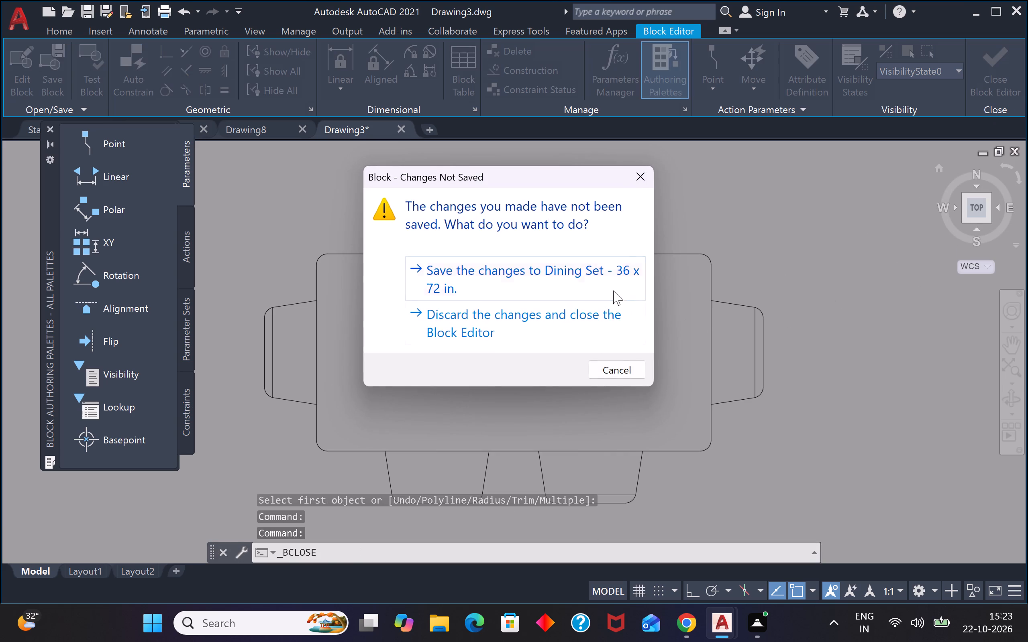
left_click_drag(613, 291, 612, 287)
Open the stove block on the kitchen counter in the Block Editor.
scroll(618, 284, "down", 1)
scroll(811, 329, "down", 2)
scroll(804, 372, "up", 3)
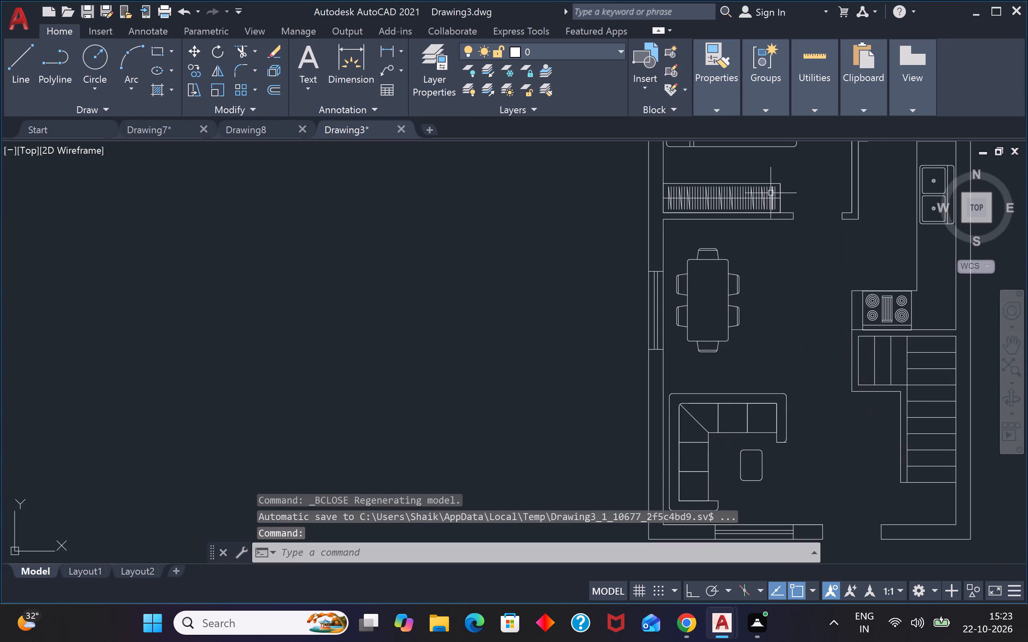
scroll(798, 412, "down", 1)
scroll(791, 456, "up", 1)
scroll(924, 286, "up", 3)
scroll(923, 279, "down", 5)
scroll(905, 273, "up", 3)
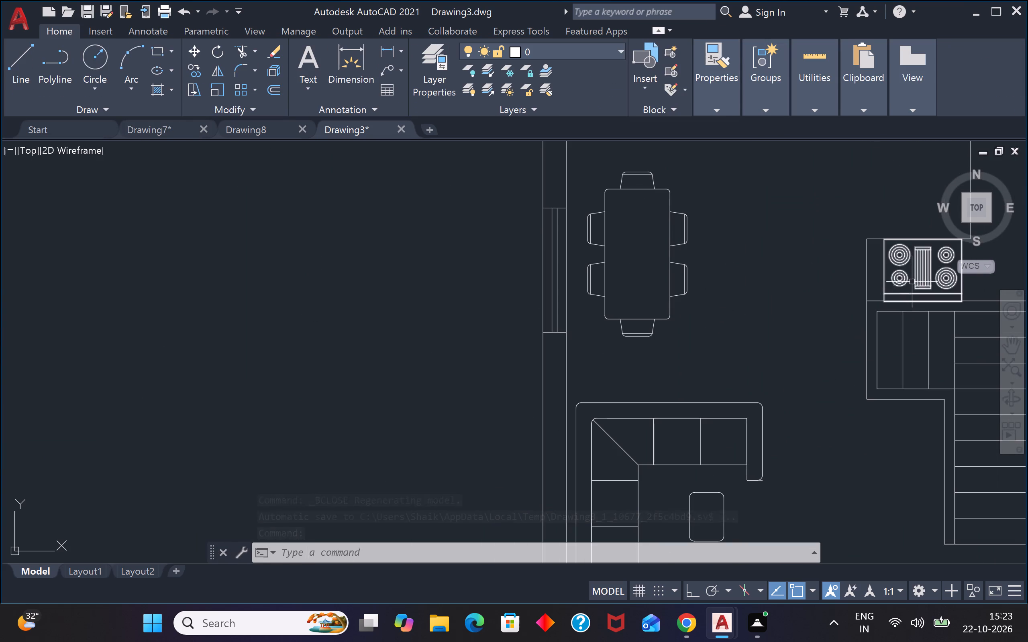
double_click(914, 280)
left_click(521, 414)
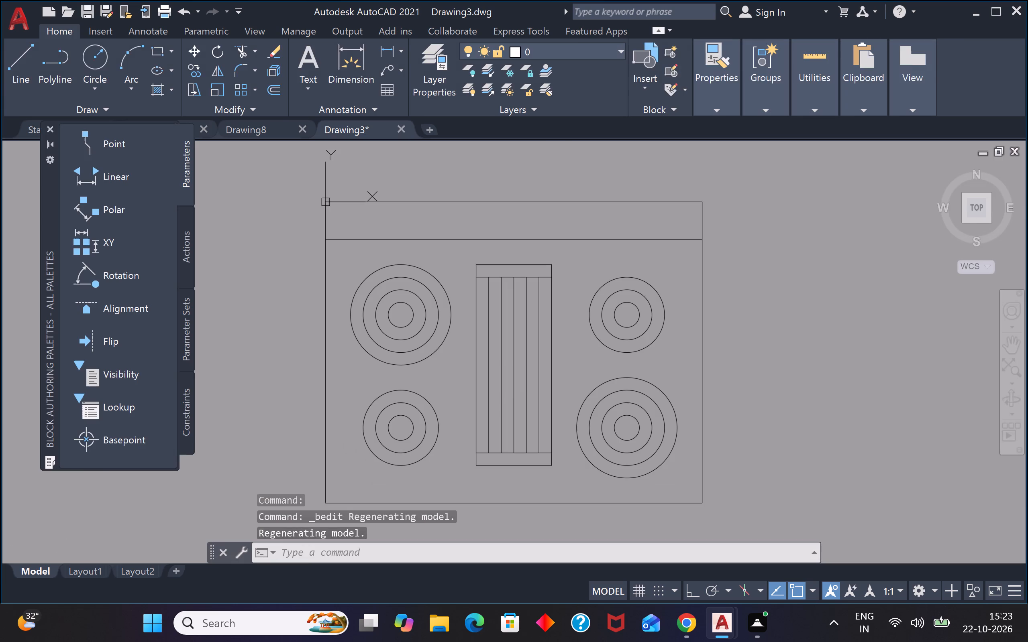
Erase the rectangular grille with its vertical bars between the stove's burners.
left_click_drag(563, 257, 561, 262)
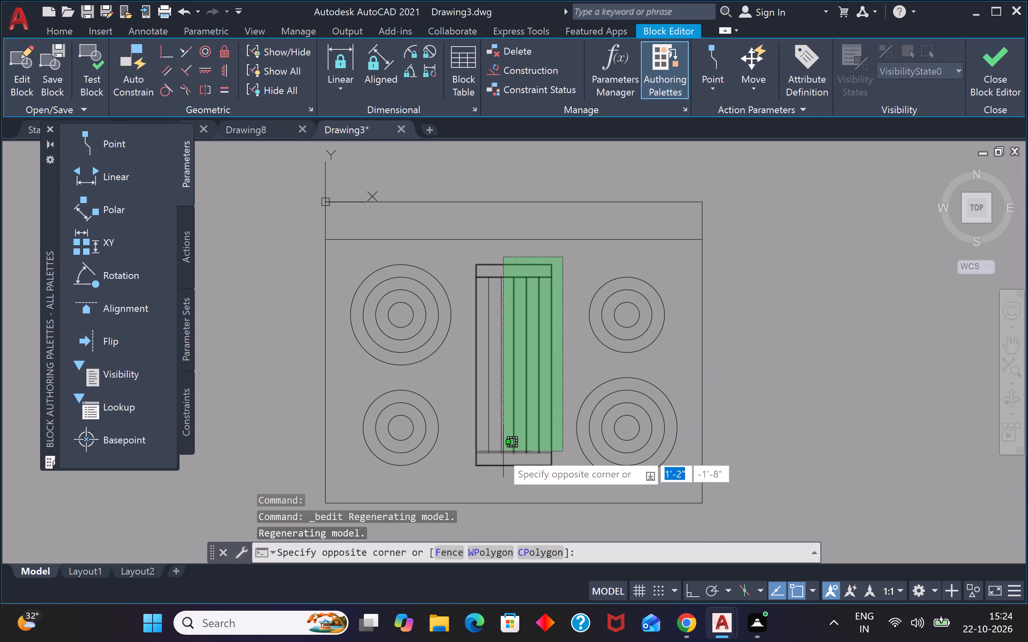
left_click(474, 481)
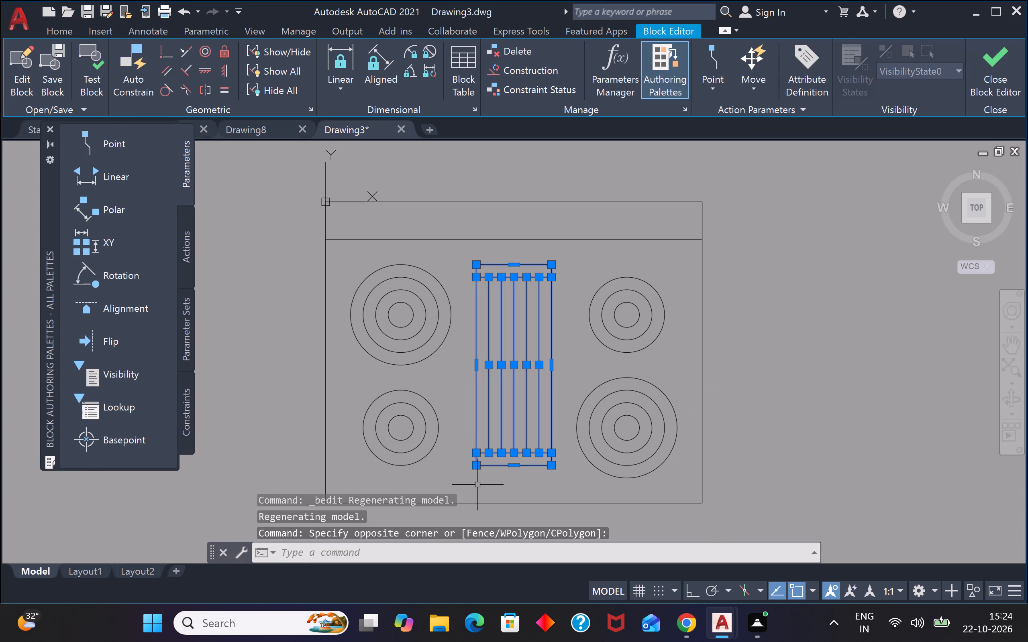
type("e")
key("space")
Close the Block Editor, saving the changes to the stove block.
left_click(1020, 61)
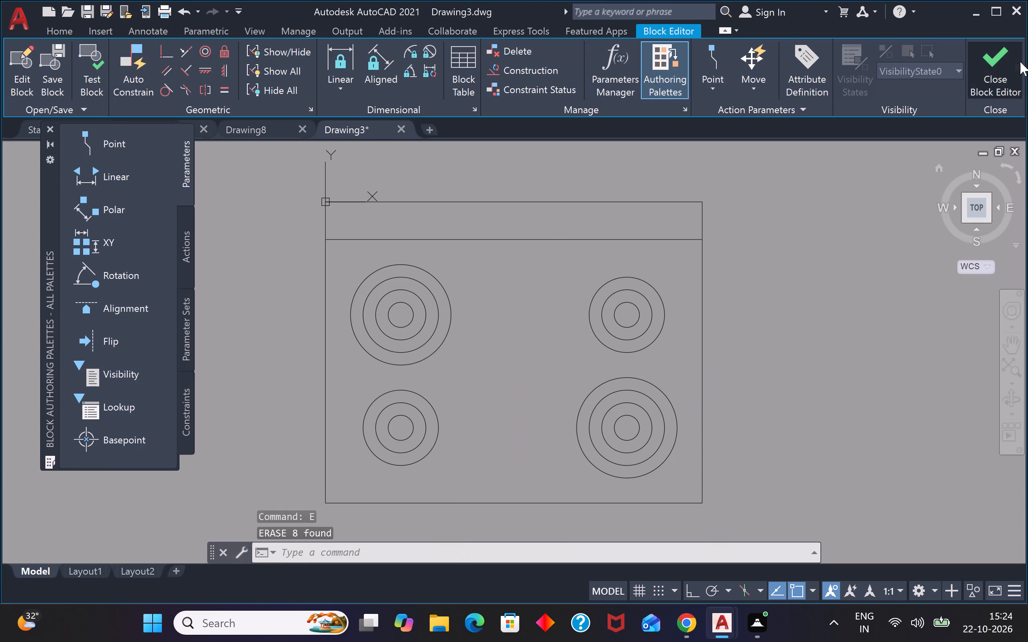
left_click(575, 276)
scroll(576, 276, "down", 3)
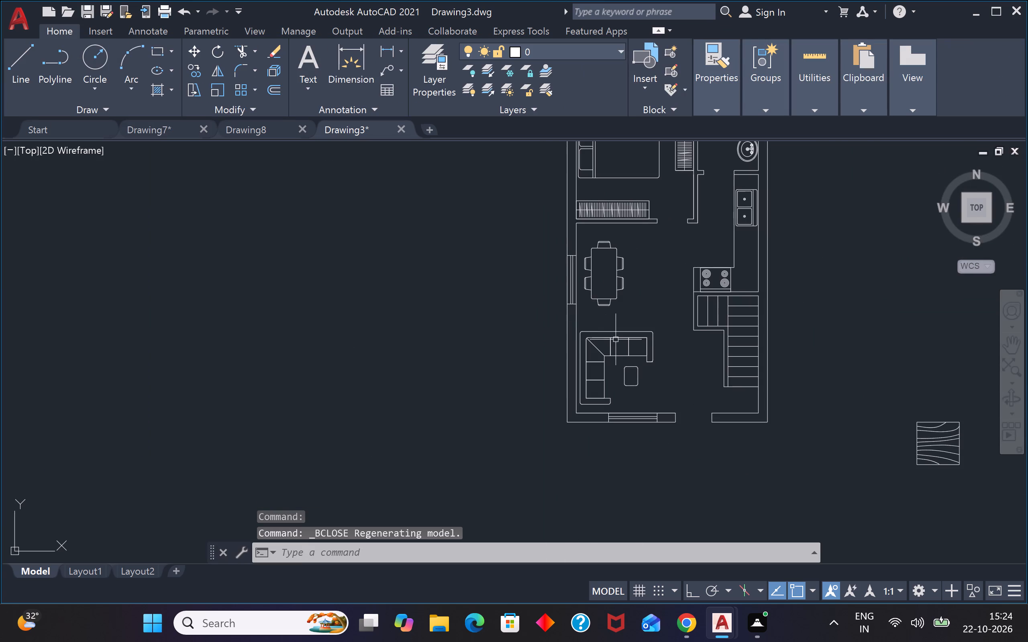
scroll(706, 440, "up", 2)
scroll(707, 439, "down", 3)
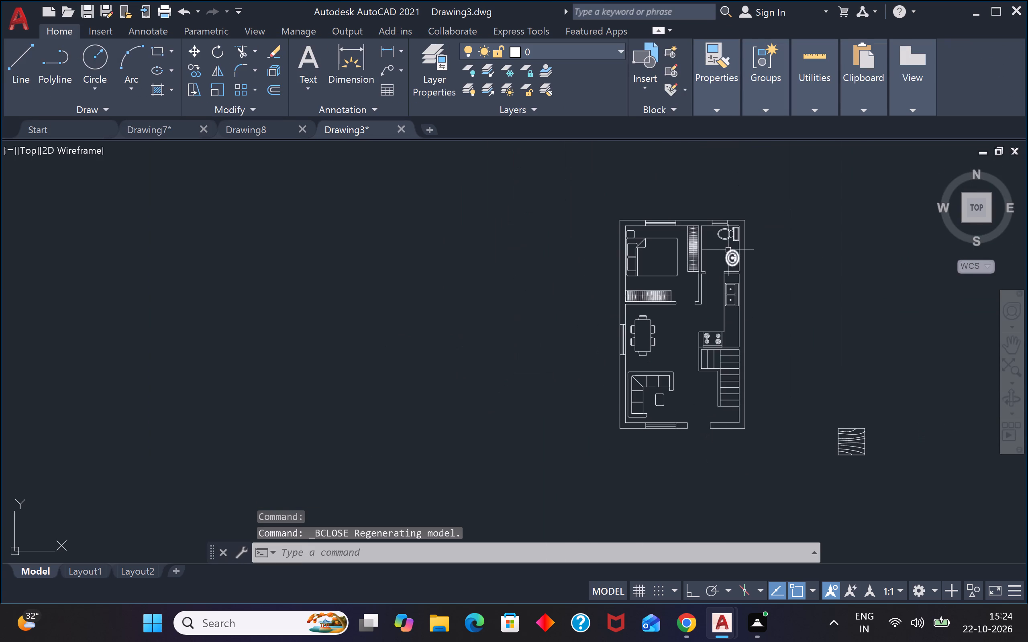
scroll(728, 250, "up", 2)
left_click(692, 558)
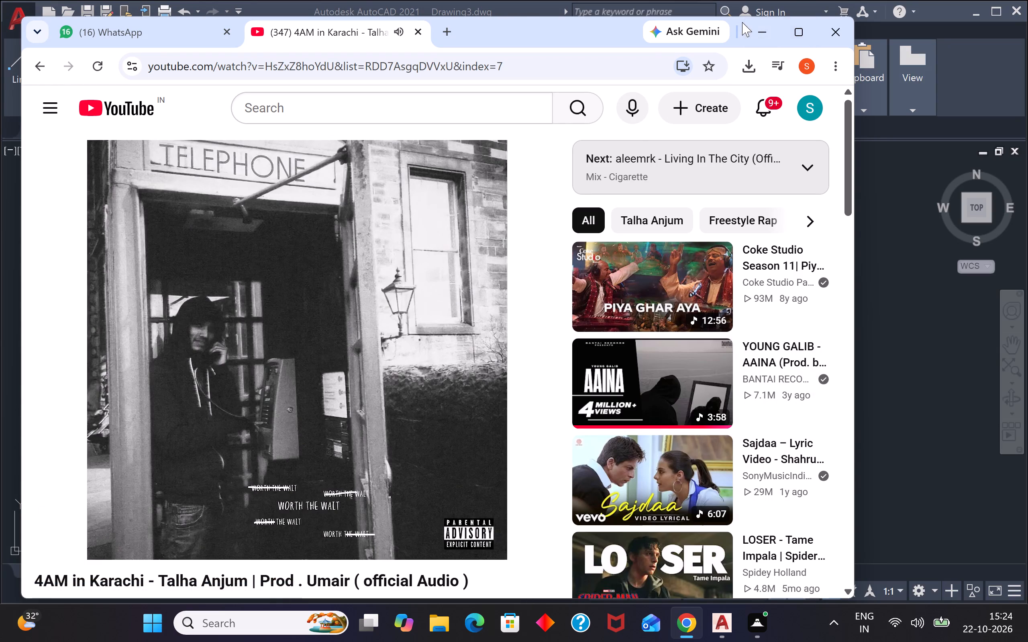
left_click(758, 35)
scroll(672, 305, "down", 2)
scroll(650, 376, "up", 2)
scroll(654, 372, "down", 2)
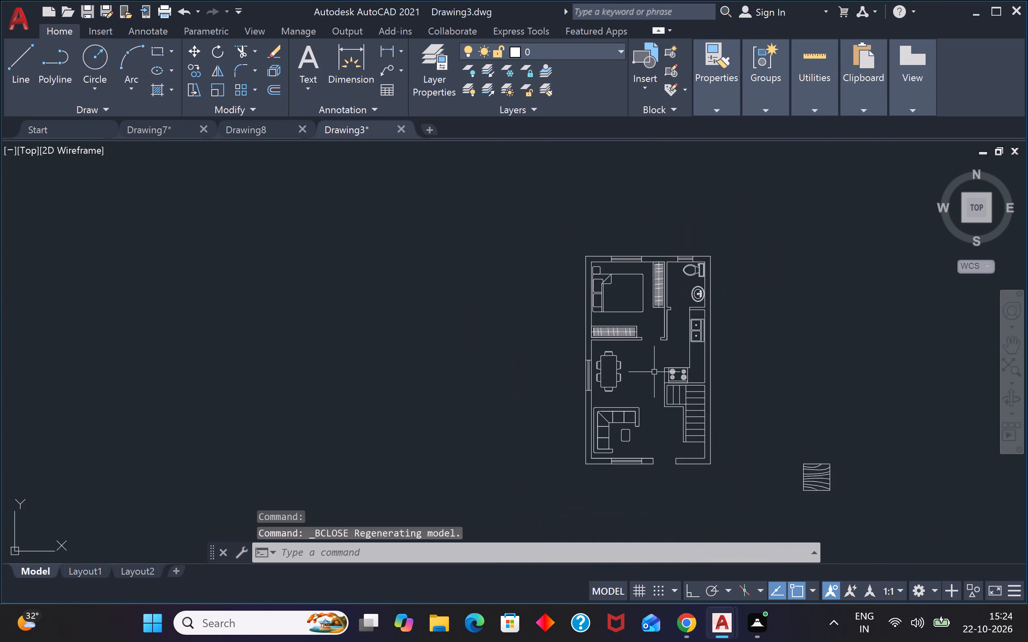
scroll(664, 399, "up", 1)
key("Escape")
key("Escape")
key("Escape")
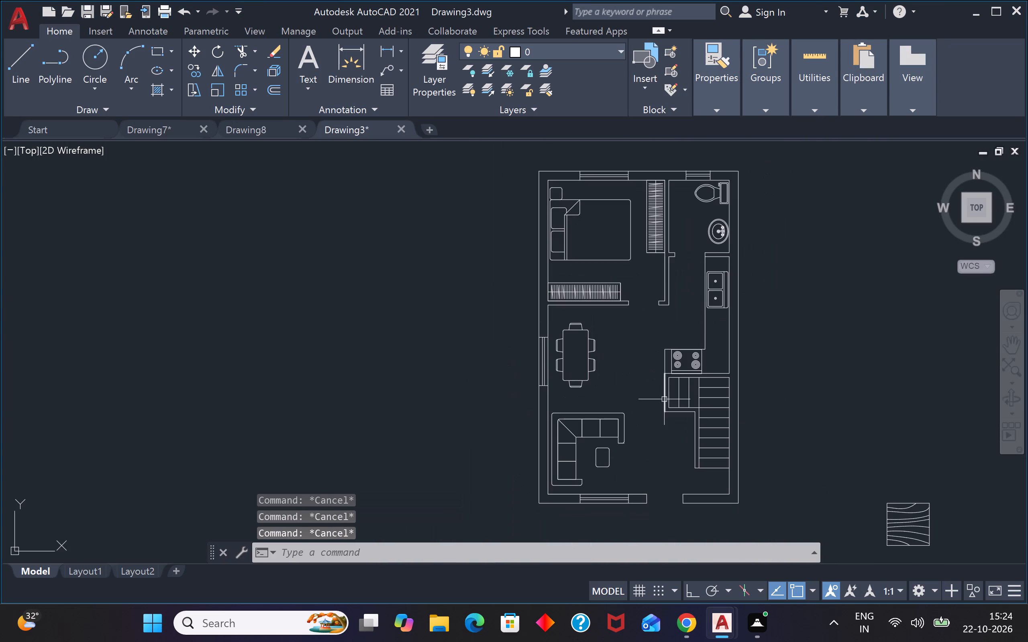
Display the Tool Palettes and dock them beside the drawing area, clear of the floor plan.
key("ctrl+3")
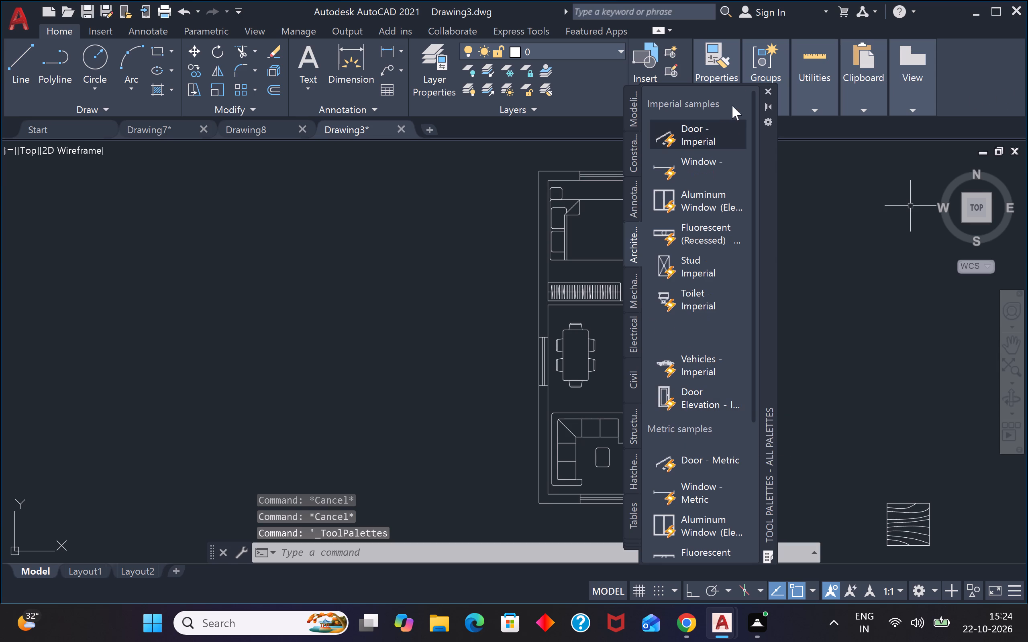
left_click_drag(775, 162, 889, 204)
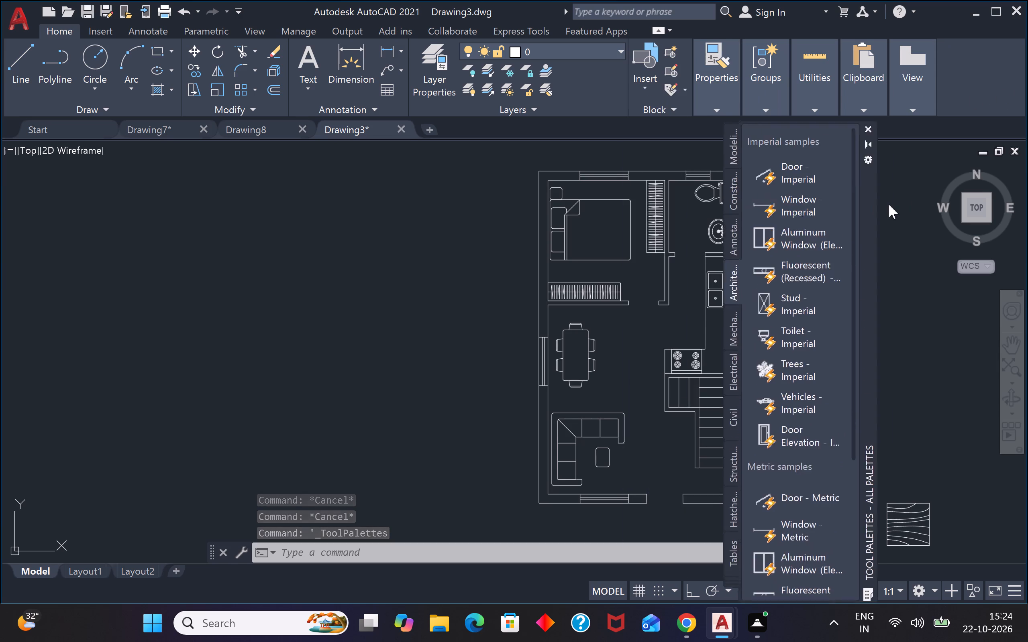
left_click_drag(889, 204, 1016, 213)
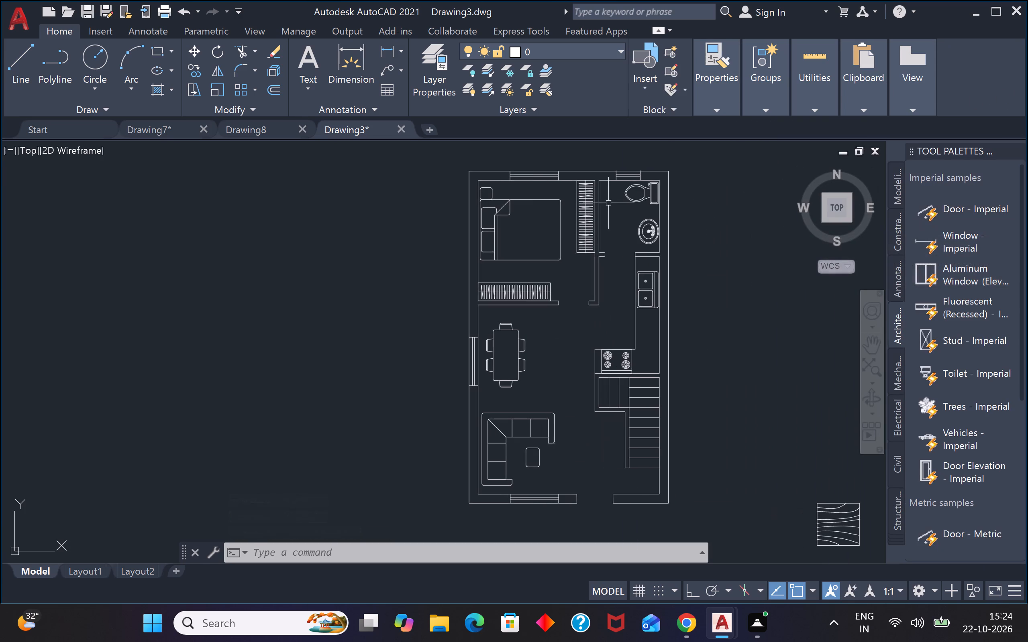
key("Escape")
key("Escape")
Measure the width of the bathroom door opening with a temporary linear dimension, without placing it.
scroll(563, 172, "up", 2)
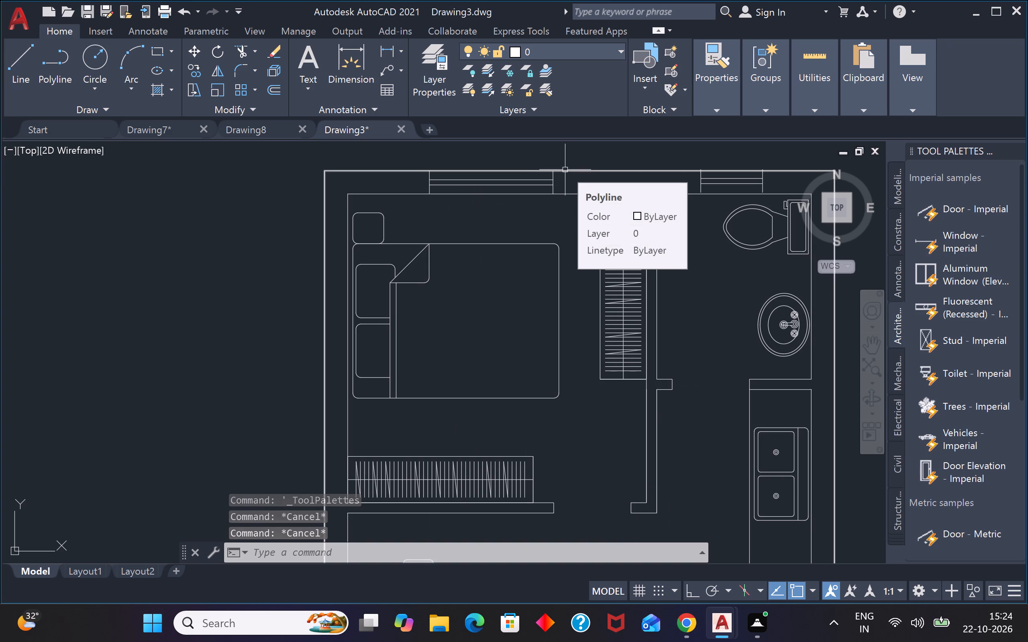
type("dli")
key("space")
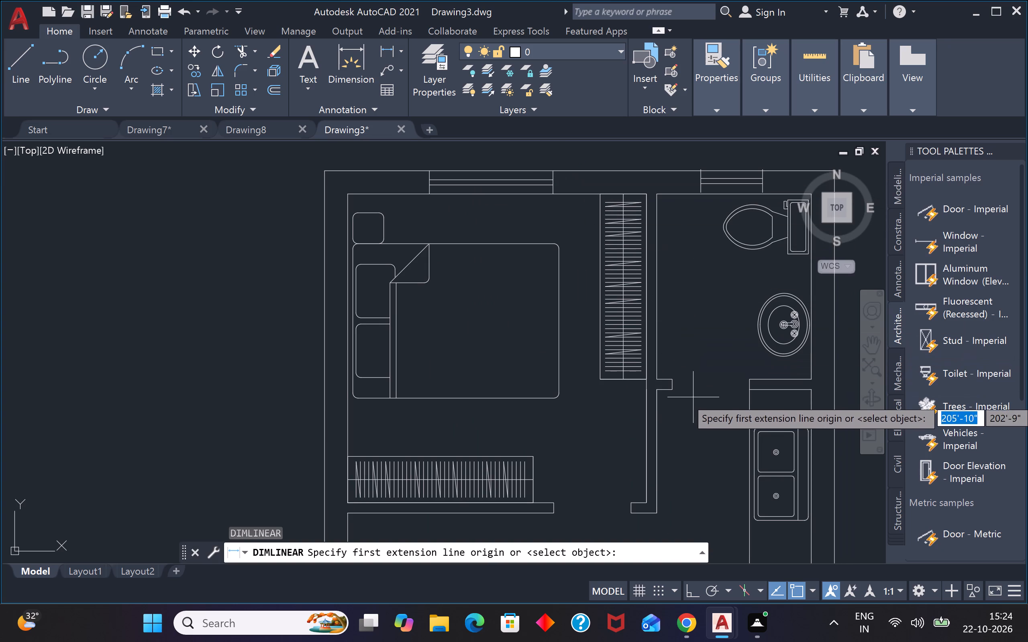
left_click(673, 388)
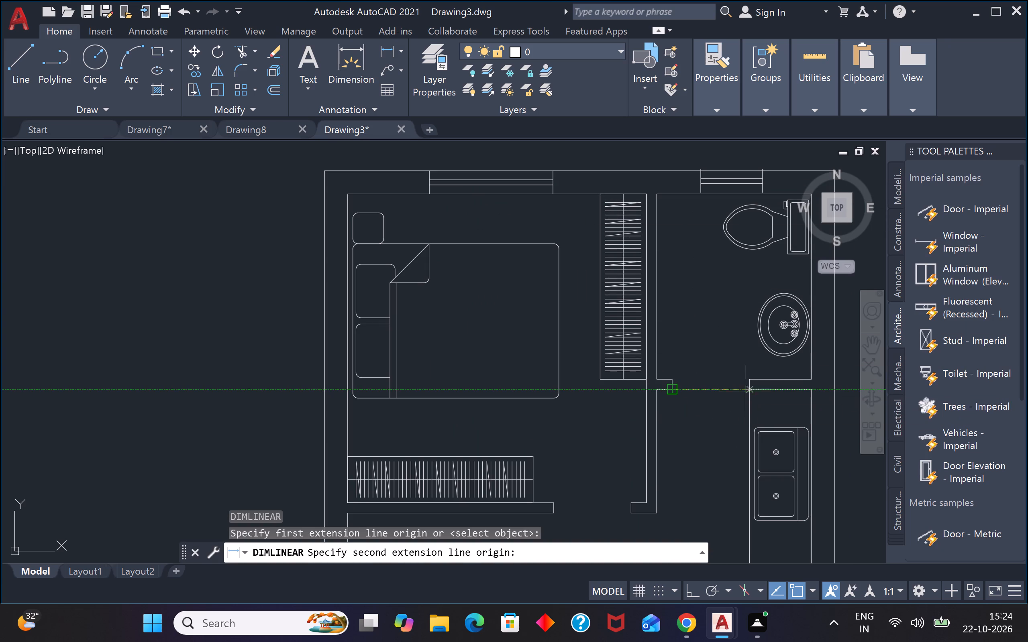
left_click(747, 391)
key("Escape")
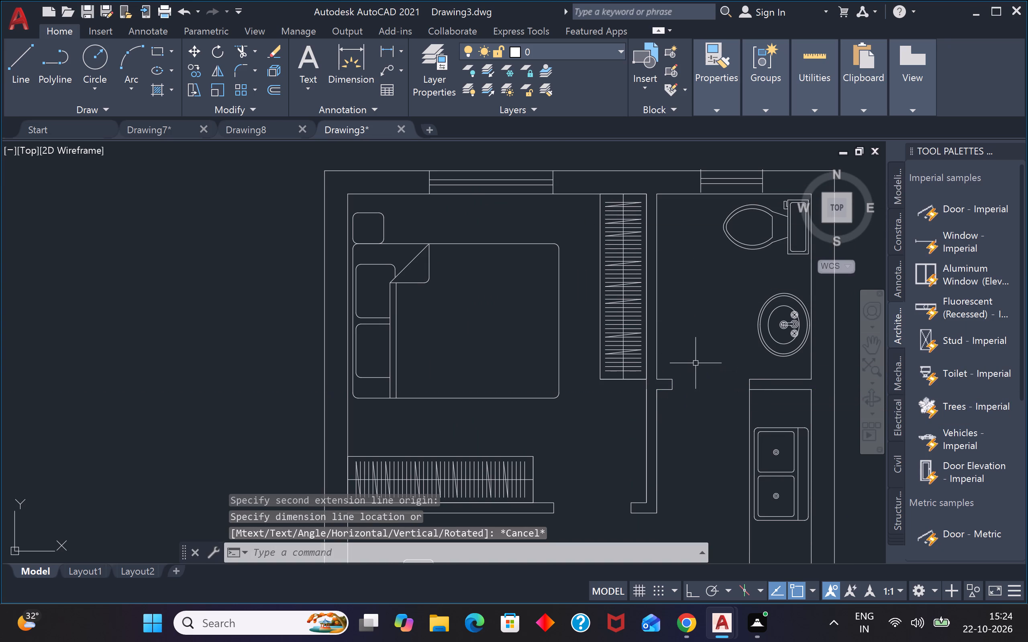
key("Escape")
Measure the width of the bedroom door opening with a temporary linear dimension, without placing it.
key("space")
scroll(553, 524, "up", 2)
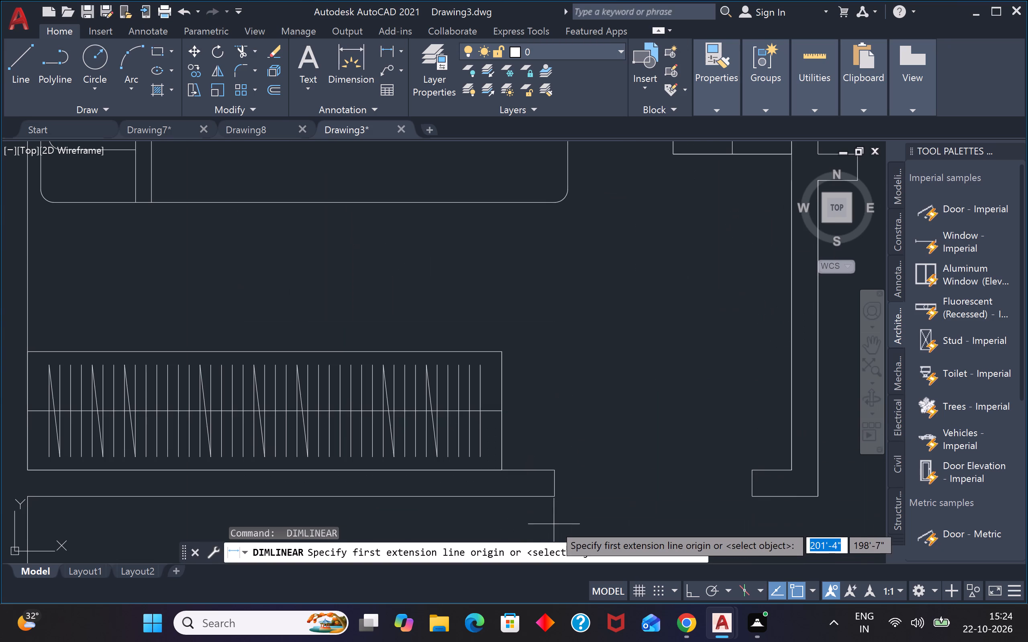
left_click(558, 493)
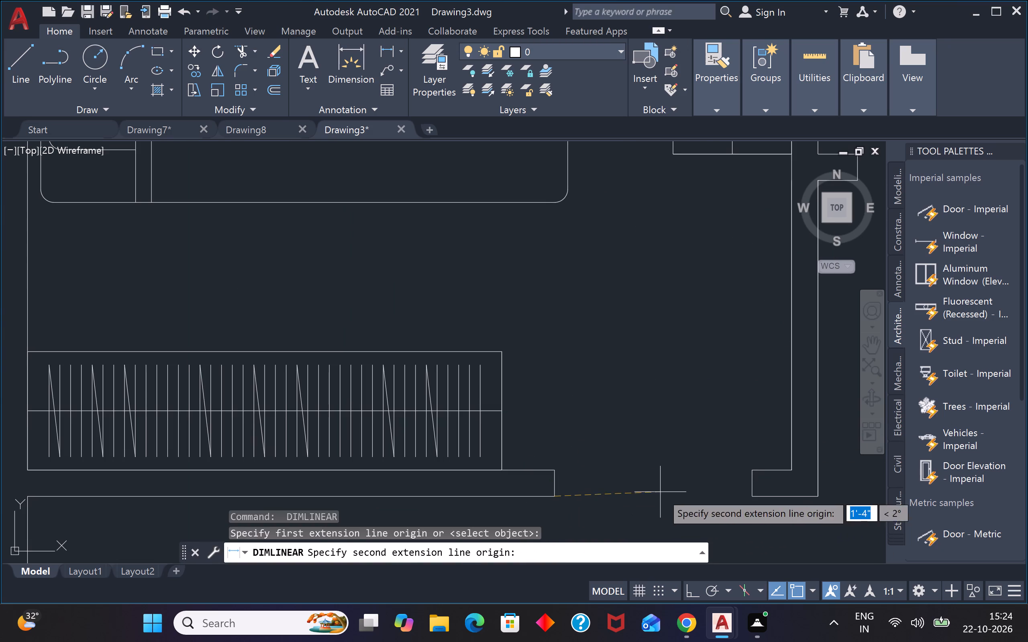
left_click(756, 495)
key("Escape")
Measure the width of the main entrance opening in the bottom wall with a temporary linear dimension, without placing it.
scroll(764, 444, "down", 5)
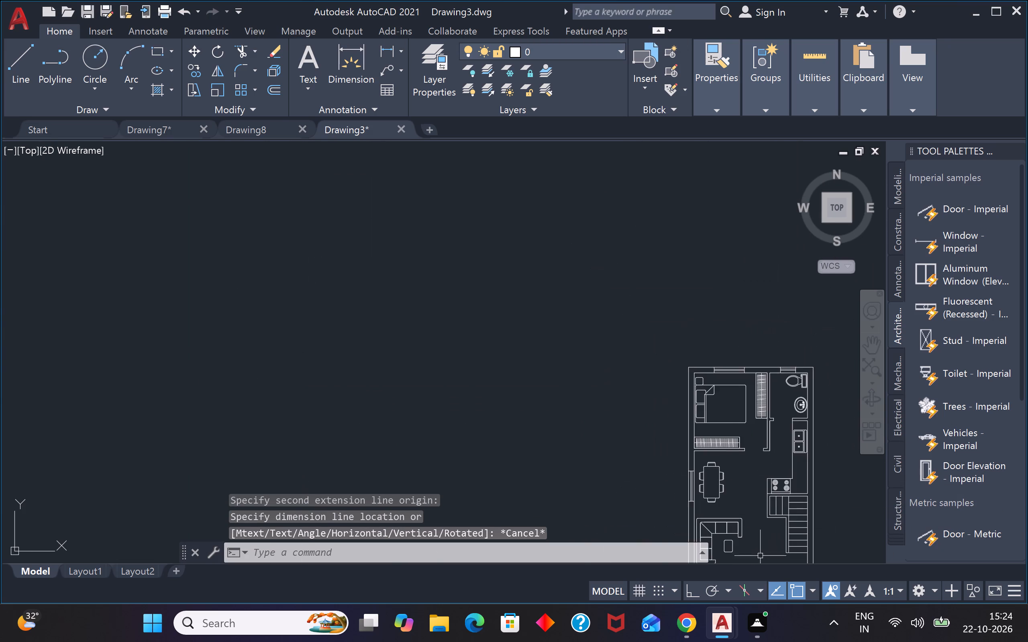
scroll(784, 486, "down", 3)
scroll(780, 515, "up", 5)
key("space")
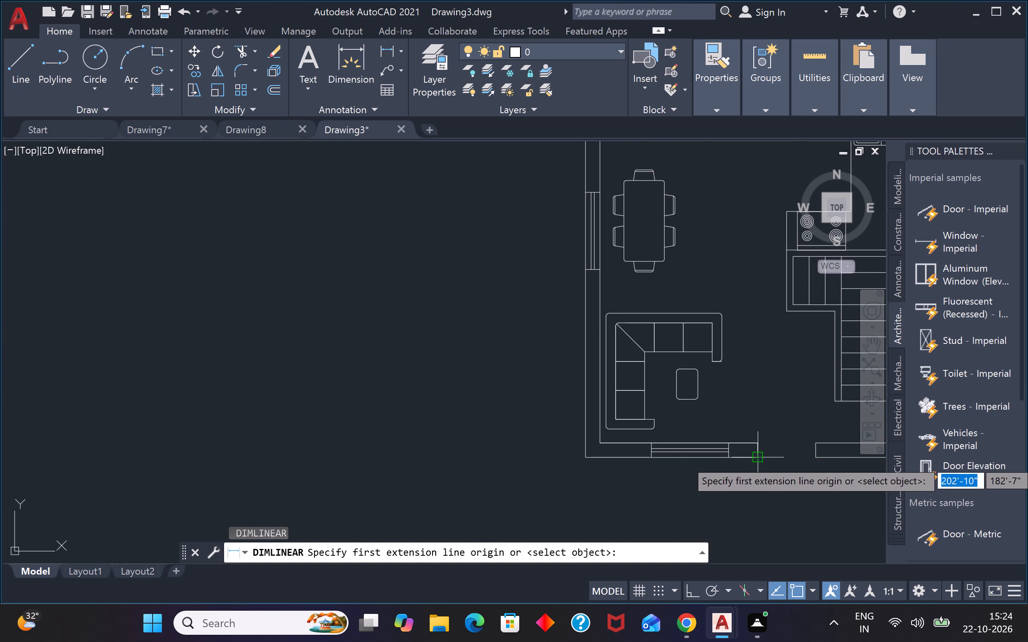
left_click(761, 458)
left_click(815, 457)
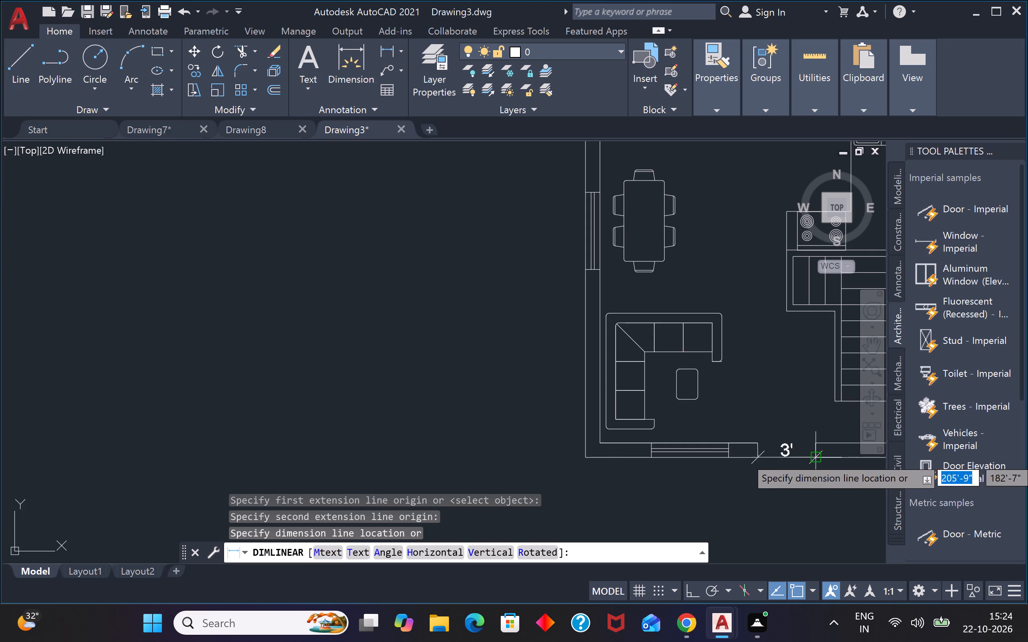
key("Escape")
Insert two Door - Imperial blocks side by side in the empty area left of the floor plan.
scroll(816, 443, "down", 4)
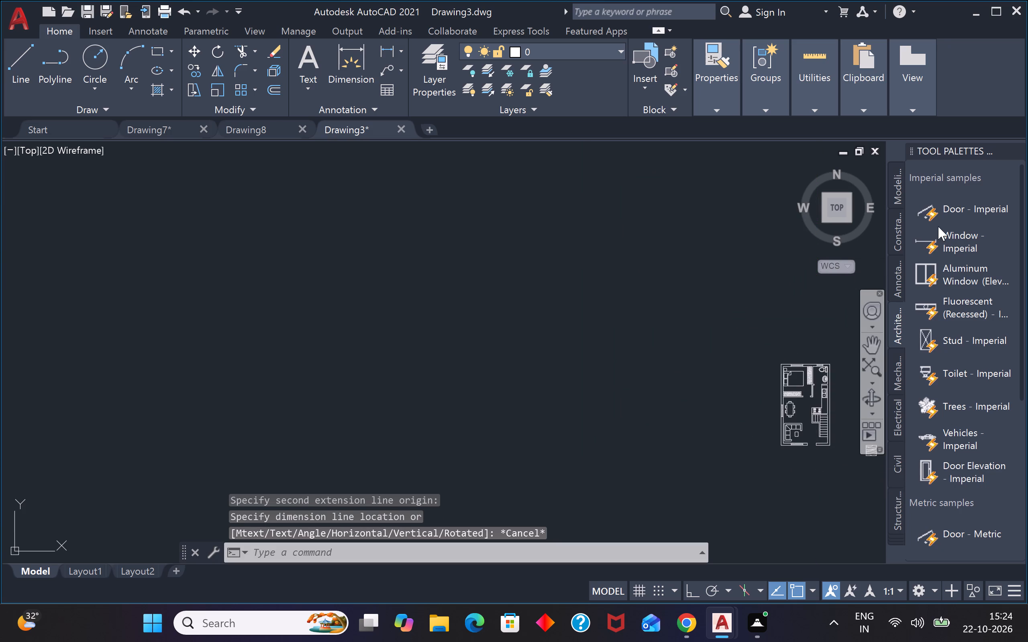
left_click(938, 226)
left_click(941, 219)
left_click_drag(942, 218, 523, 354)
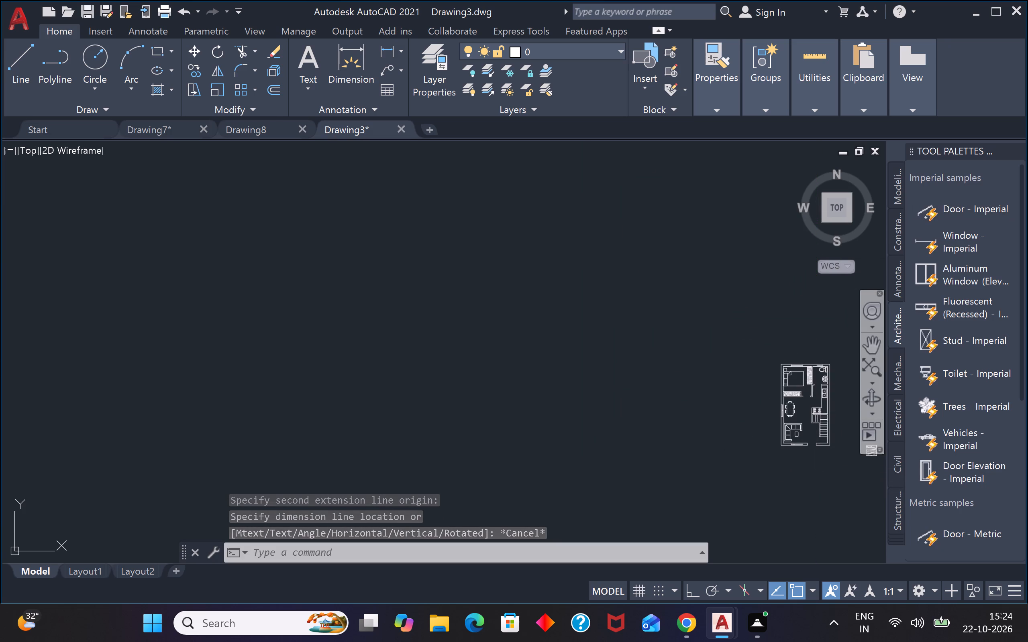
left_click_drag(523, 354, 523, 354)
left_click_drag(997, 204, 585, 376)
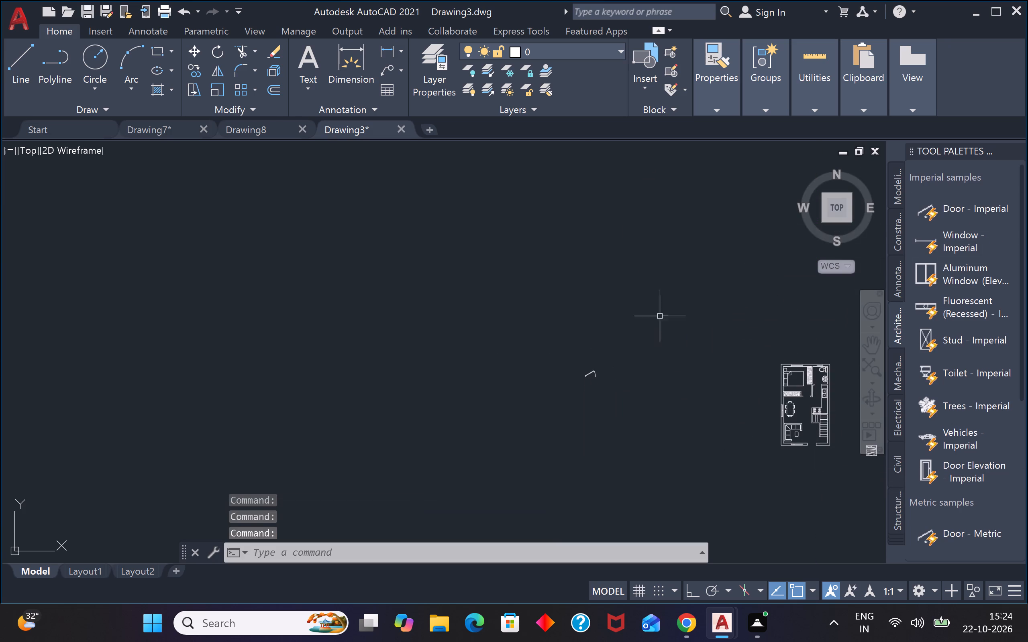
left_click_drag(925, 214, 607, 375)
Close the Tool Palettes.
left_click(1020, 150)
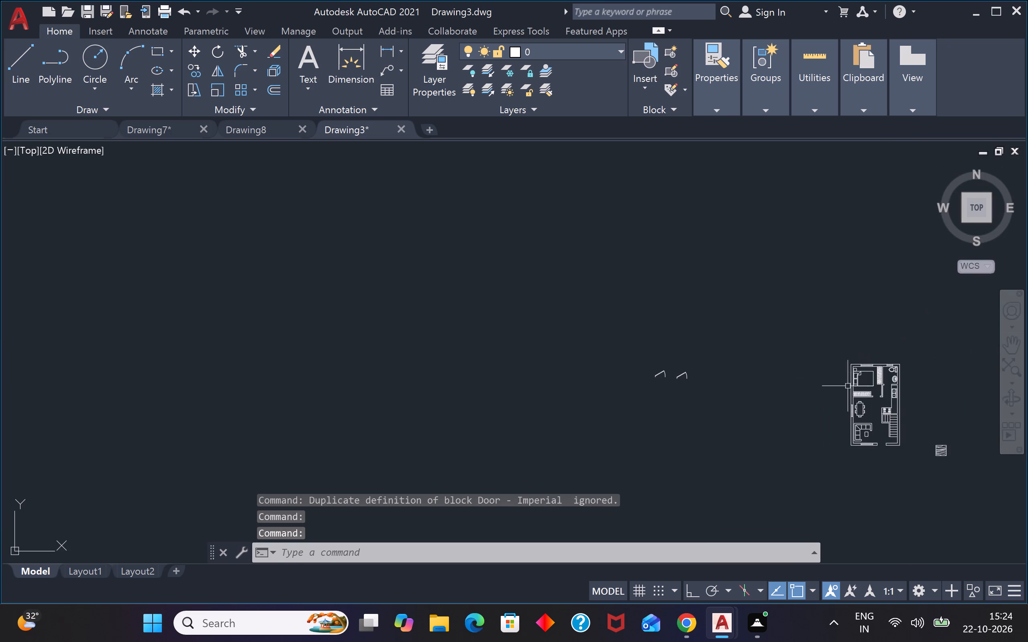
Delete the stray square wood-grain object to the right of the floor plan.
scroll(924, 427, "down", 1)
scroll(939, 461, "up", 4)
left_click(941, 299)
left_click(838, 386)
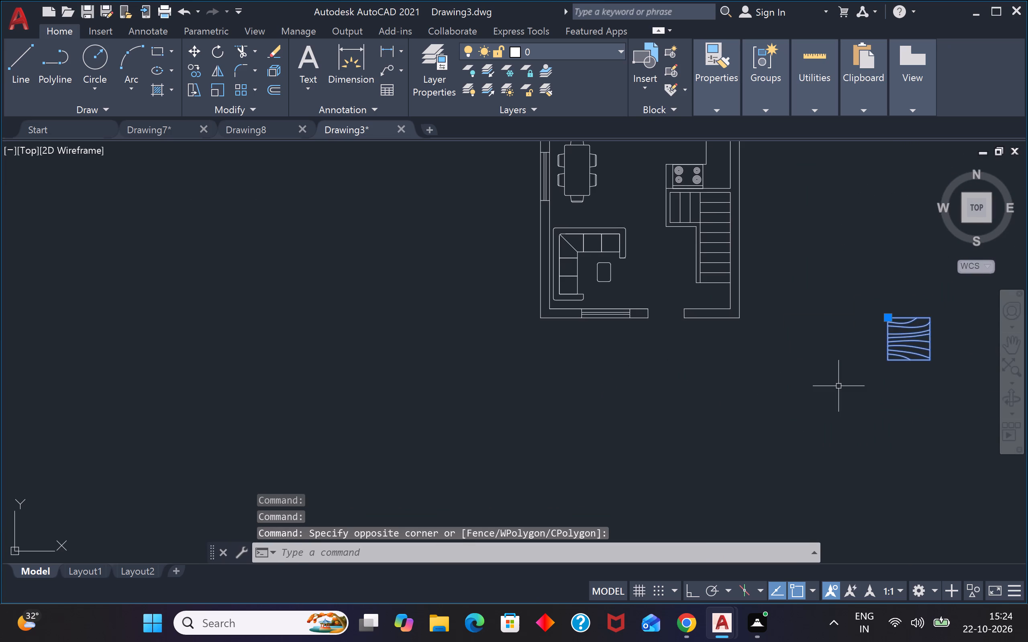
key("Delete")
Draw a horizontal 2'6" reference line just below the right-hand door block, with Ortho on.
scroll(834, 388, "down", 3)
scroll(582, 326, "up", 2)
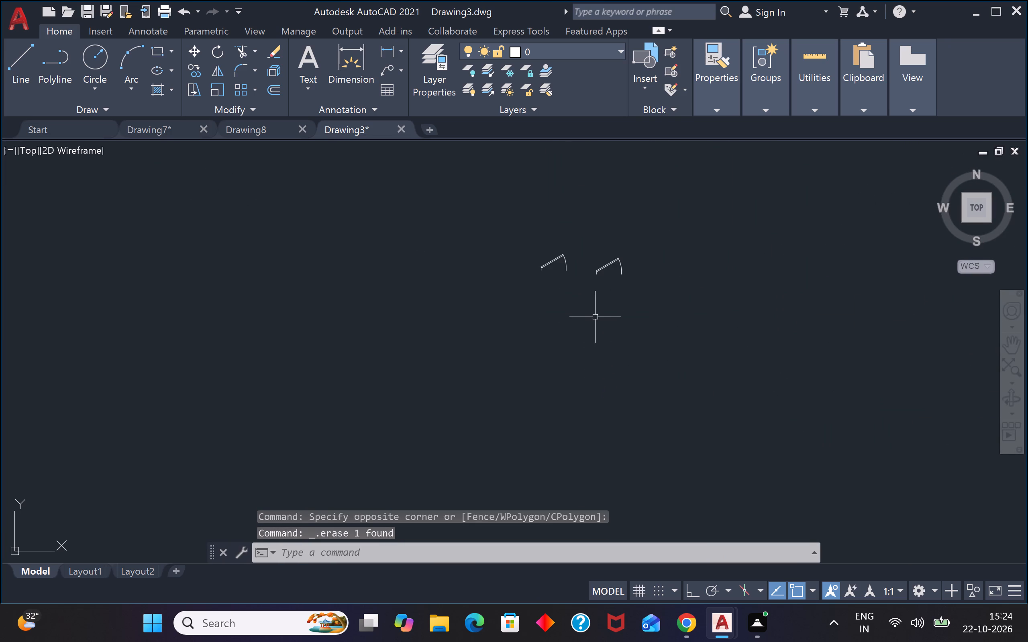
scroll(599, 294, "up", 2)
key("Escape")
key("Escape")
type("l")
key("space")
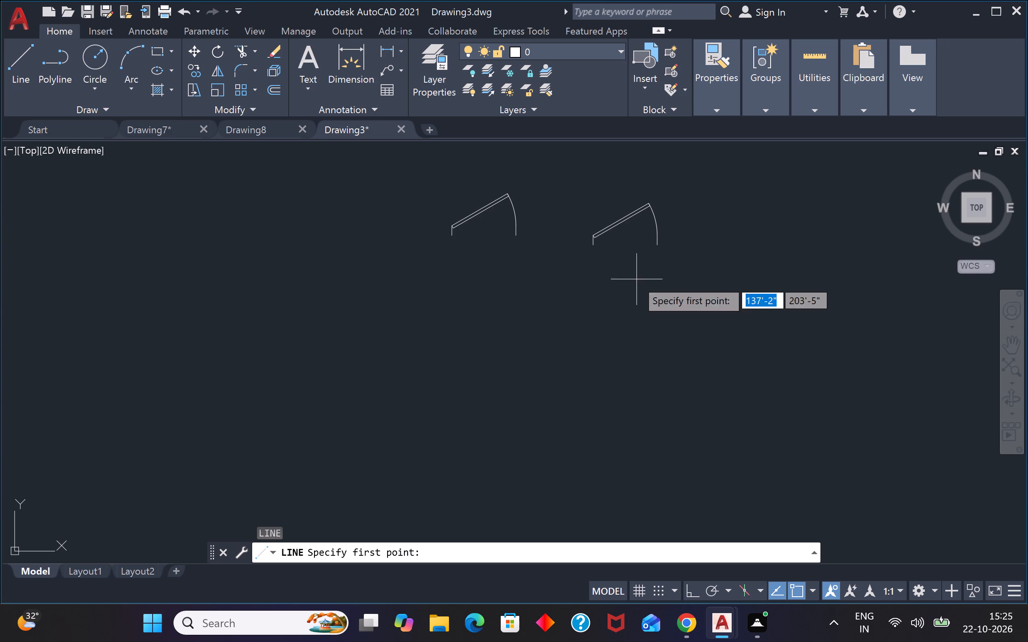
left_click(587, 279)
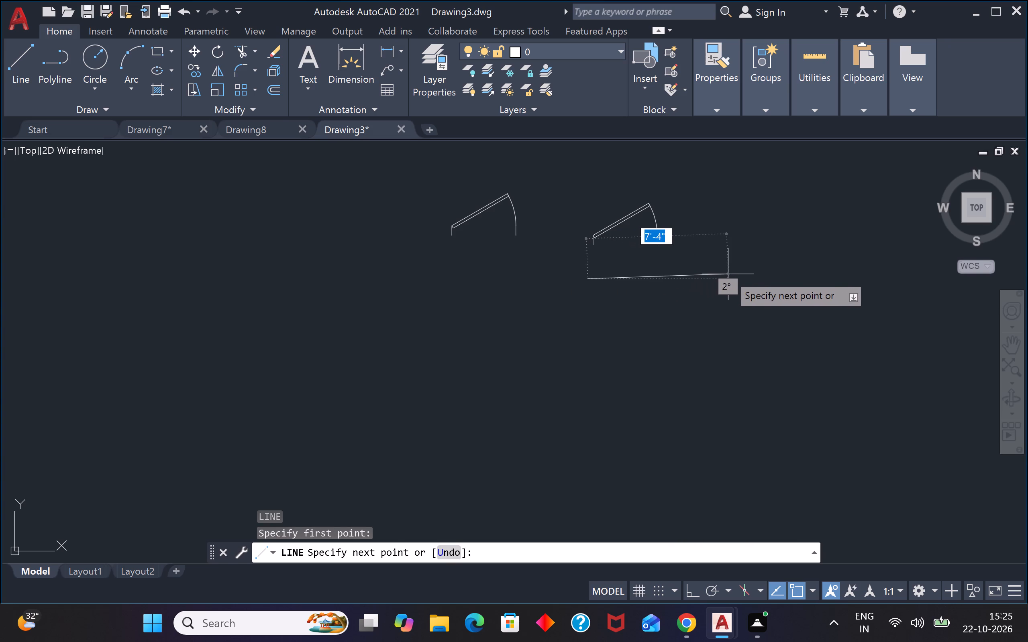
key("F8")
type("2'")
type("6\"")
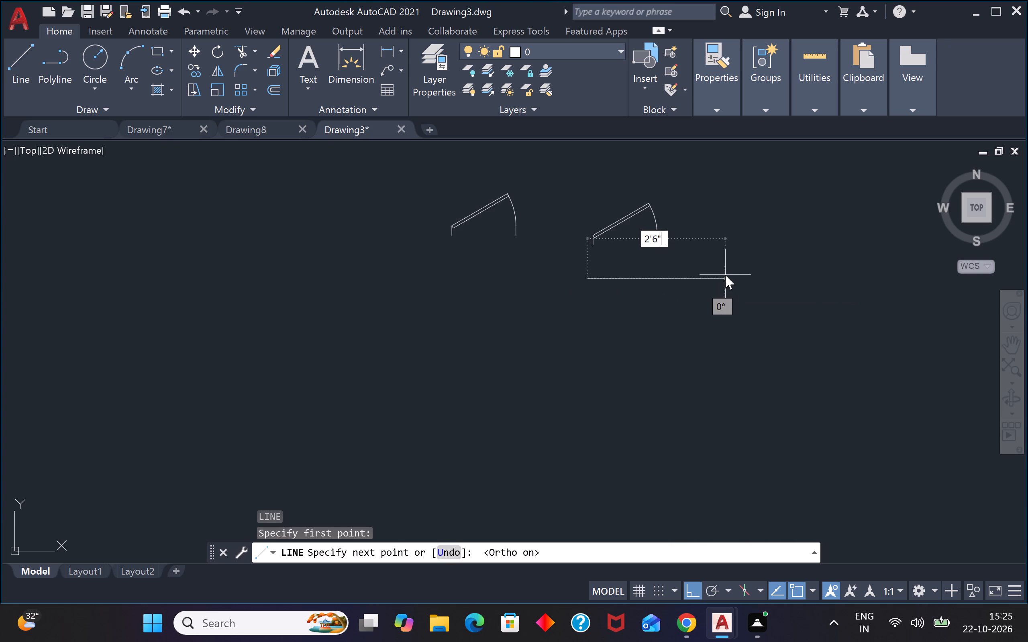
key("Return")
key("Escape")
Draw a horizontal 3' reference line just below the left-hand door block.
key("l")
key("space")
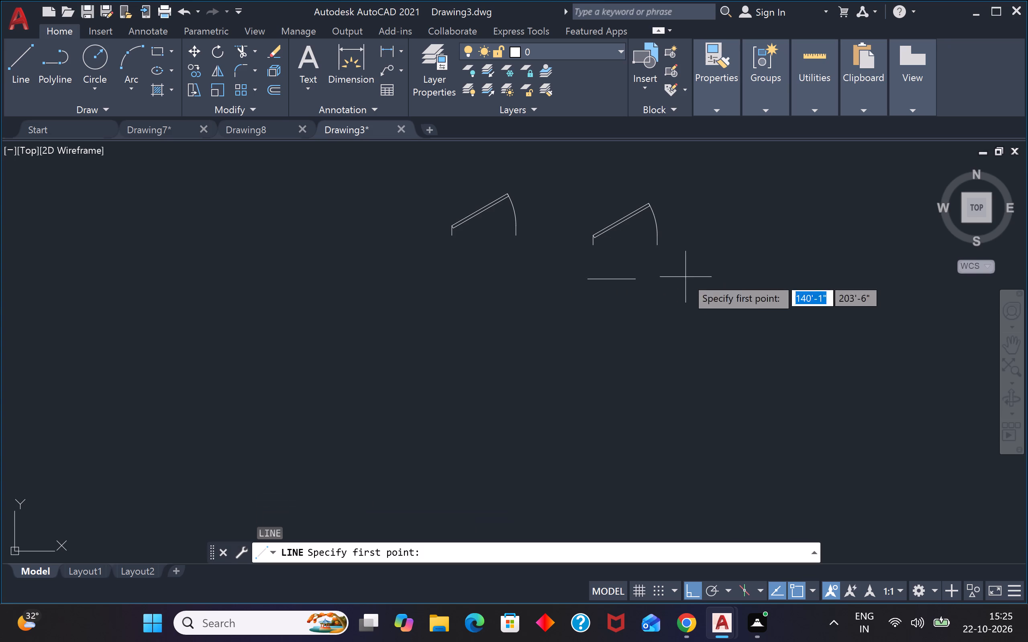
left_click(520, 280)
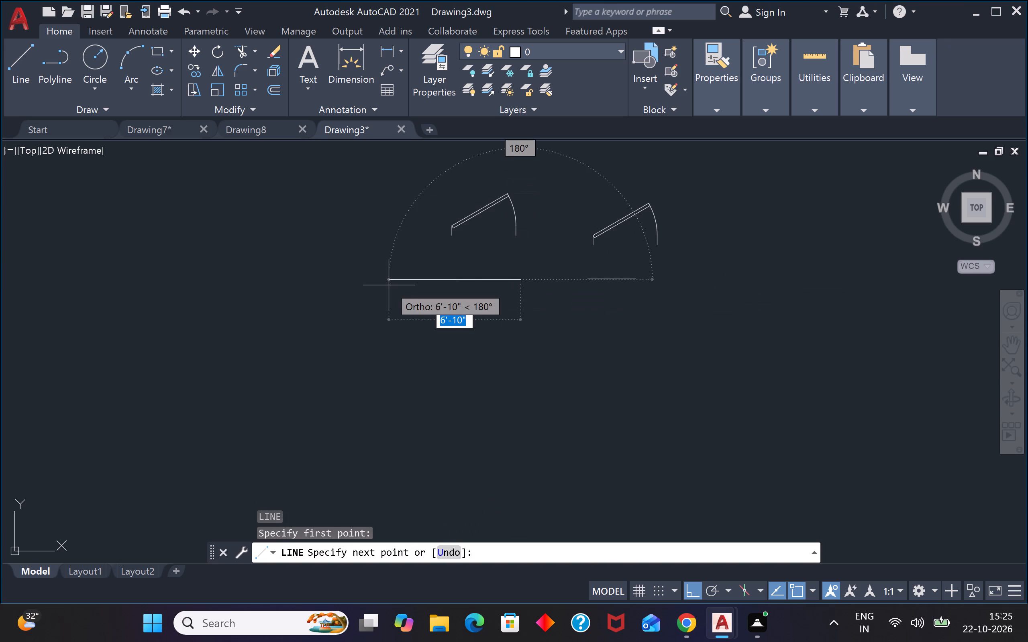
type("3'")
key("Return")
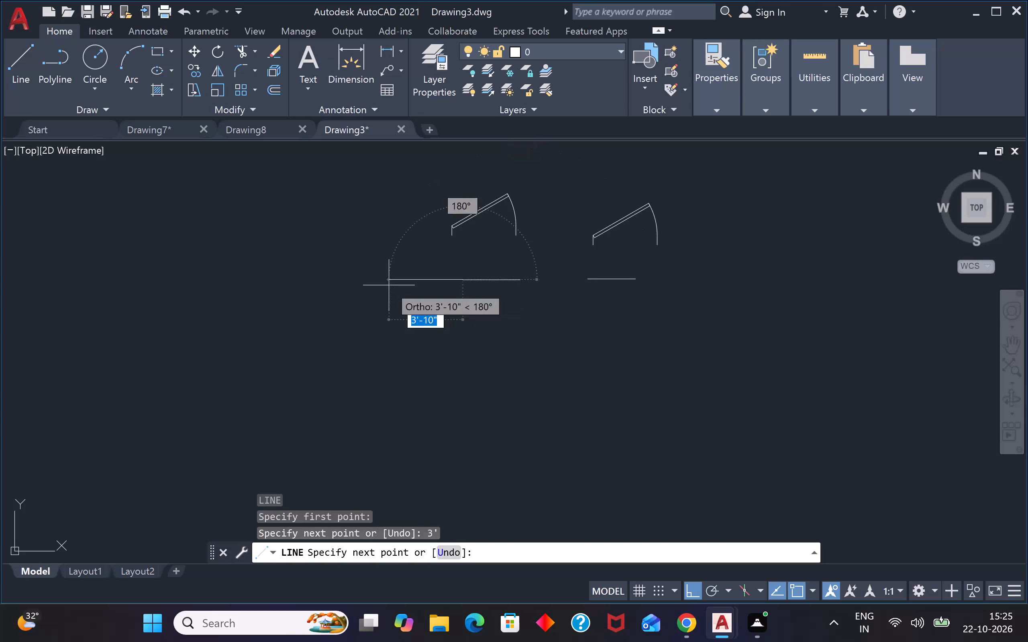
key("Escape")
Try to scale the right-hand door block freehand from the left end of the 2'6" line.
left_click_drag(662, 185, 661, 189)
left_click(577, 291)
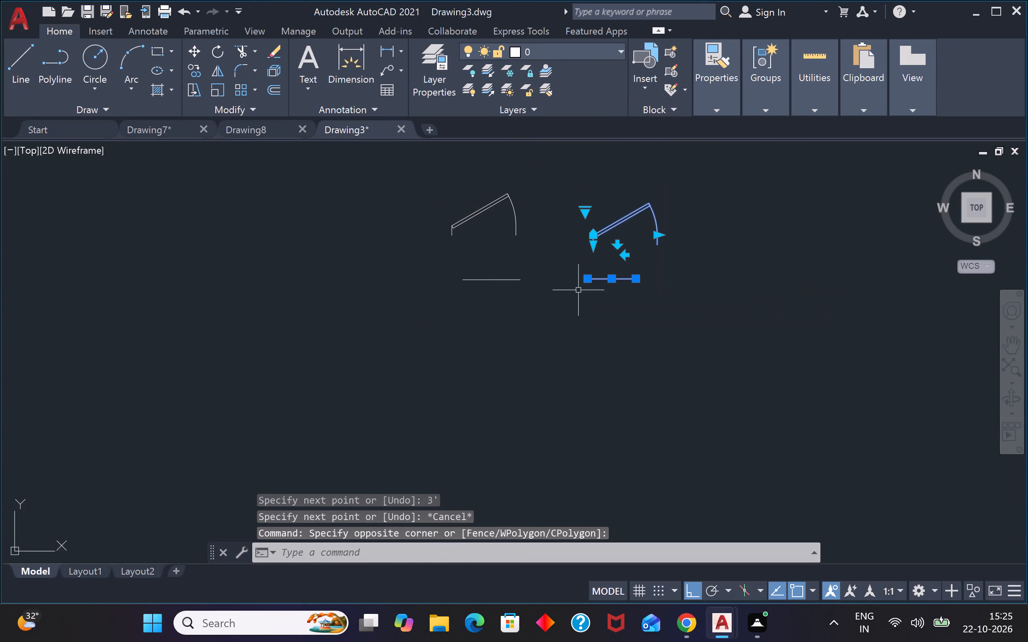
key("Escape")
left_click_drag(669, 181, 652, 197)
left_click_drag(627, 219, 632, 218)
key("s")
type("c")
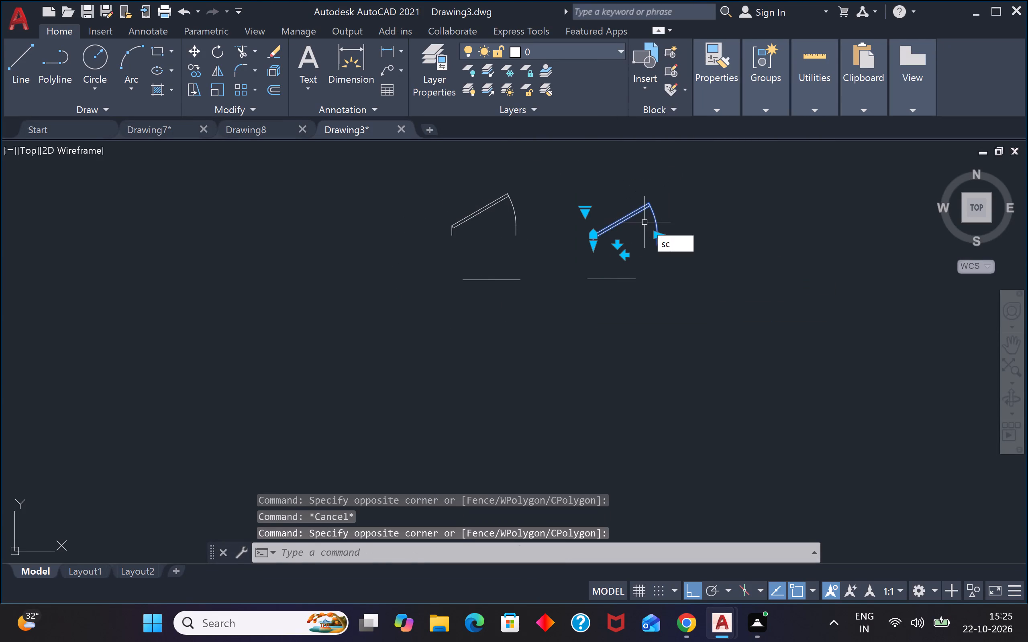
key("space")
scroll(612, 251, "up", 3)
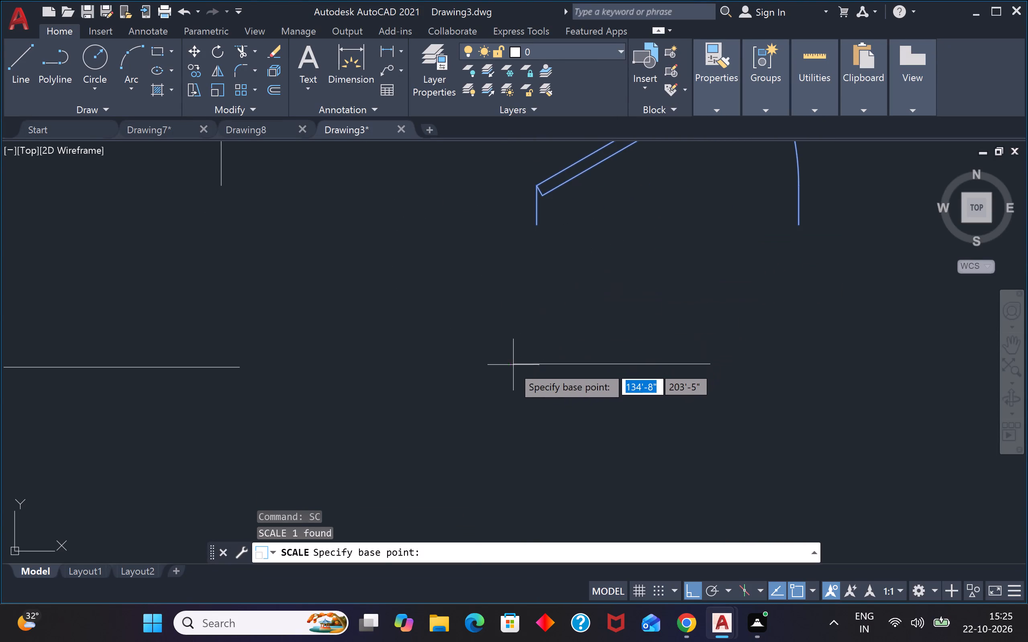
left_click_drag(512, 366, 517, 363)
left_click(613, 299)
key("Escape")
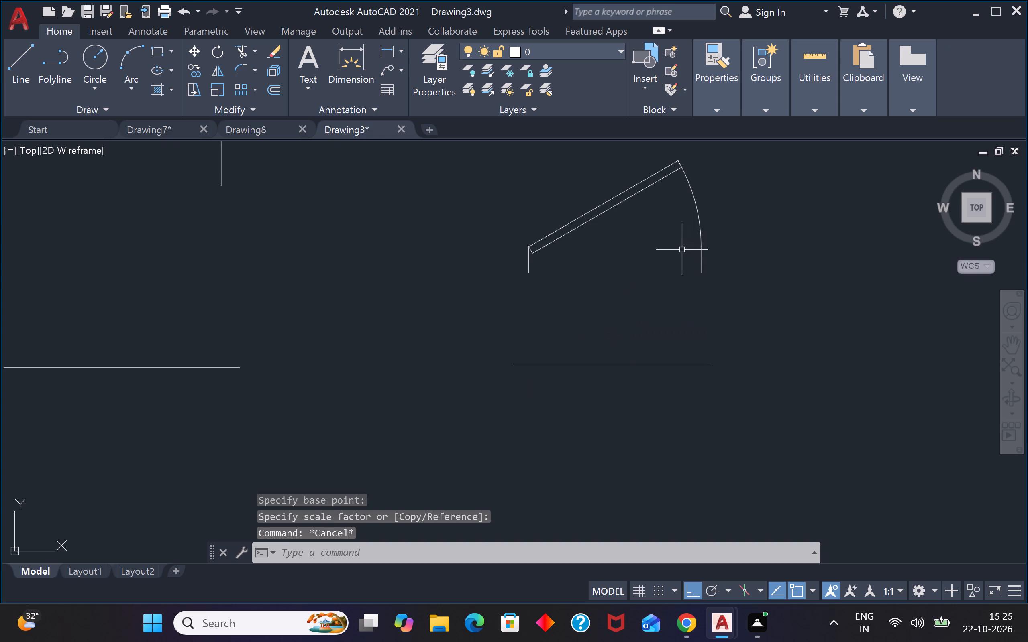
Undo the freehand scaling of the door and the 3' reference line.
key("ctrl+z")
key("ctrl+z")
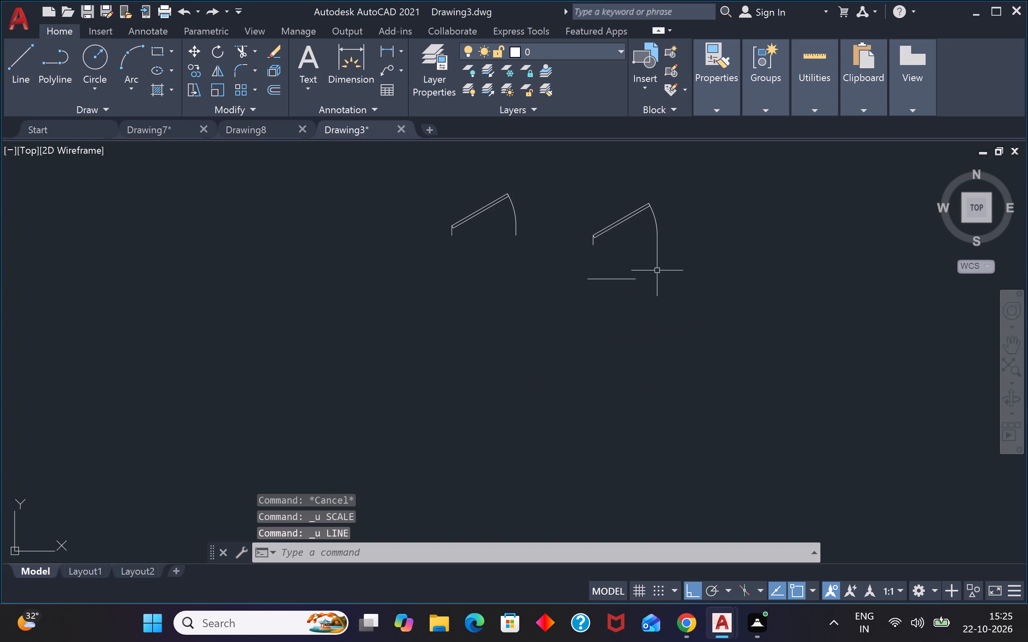
Draw a horizontal 3' reference line below the left-hand door block.
key("l")
key("space")
left_click(530, 283)
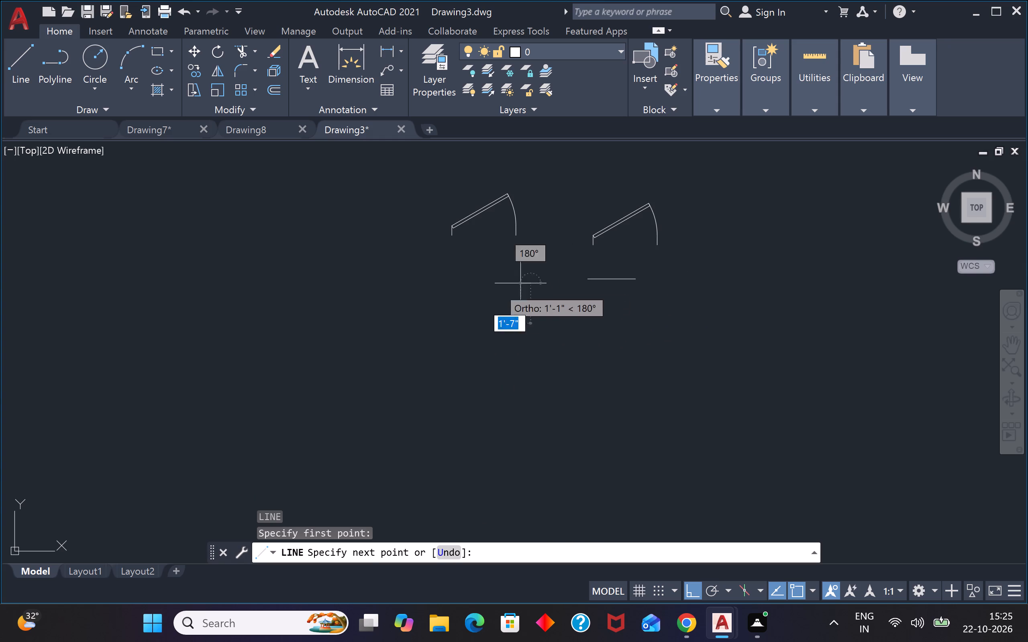
type("3'")
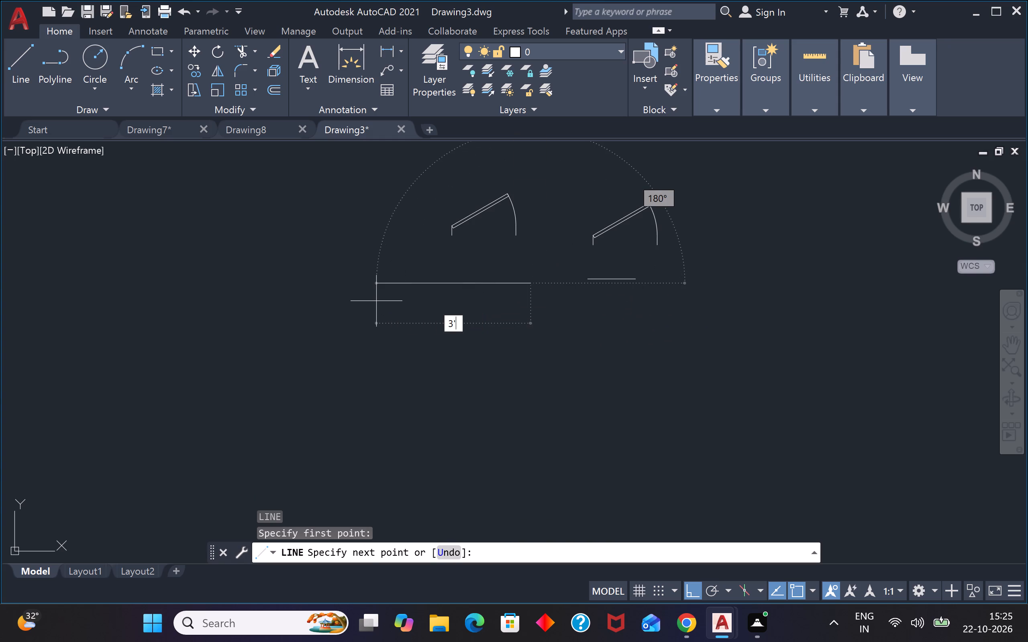
key("Return")
key("Escape")
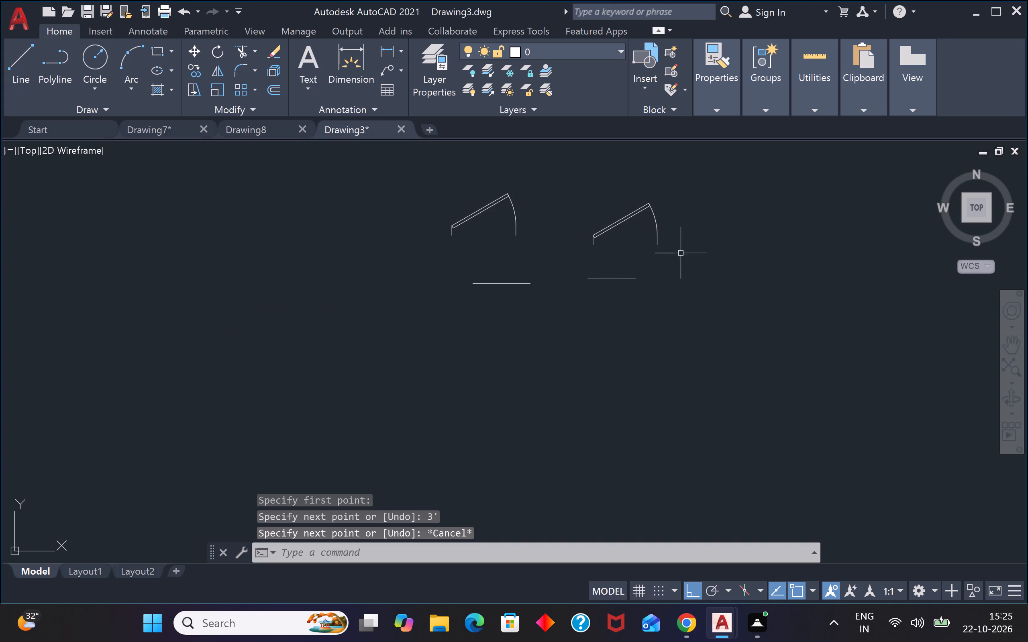
Scale the right-hand door block with the Reference option so its full width matches the 2'6" line.
scroll(618, 218, "up", 3)
left_click(638, 203)
left_click(567, 291)
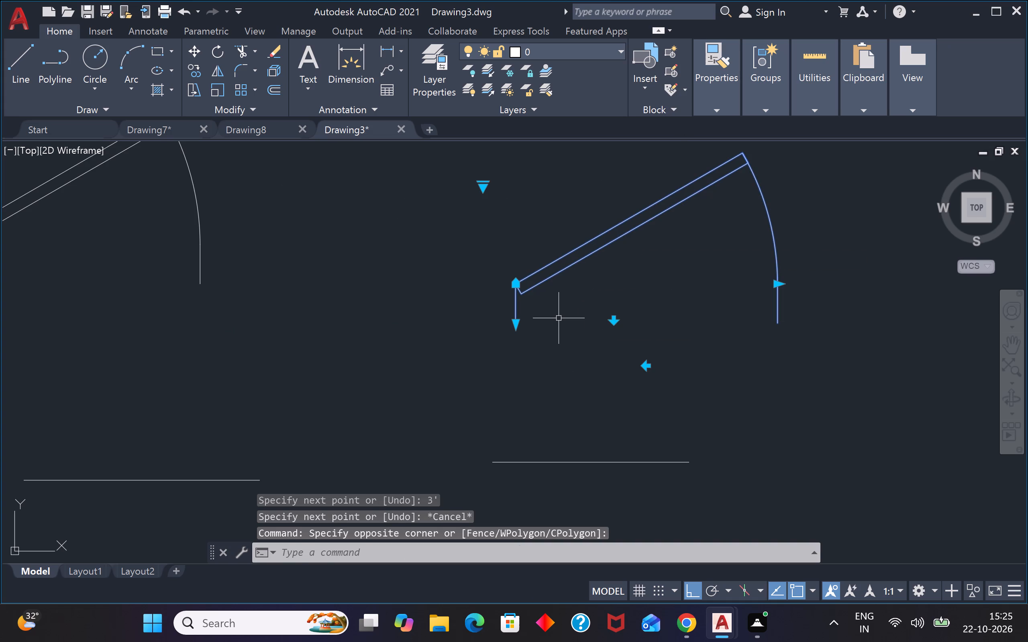
type("sc")
key("space")
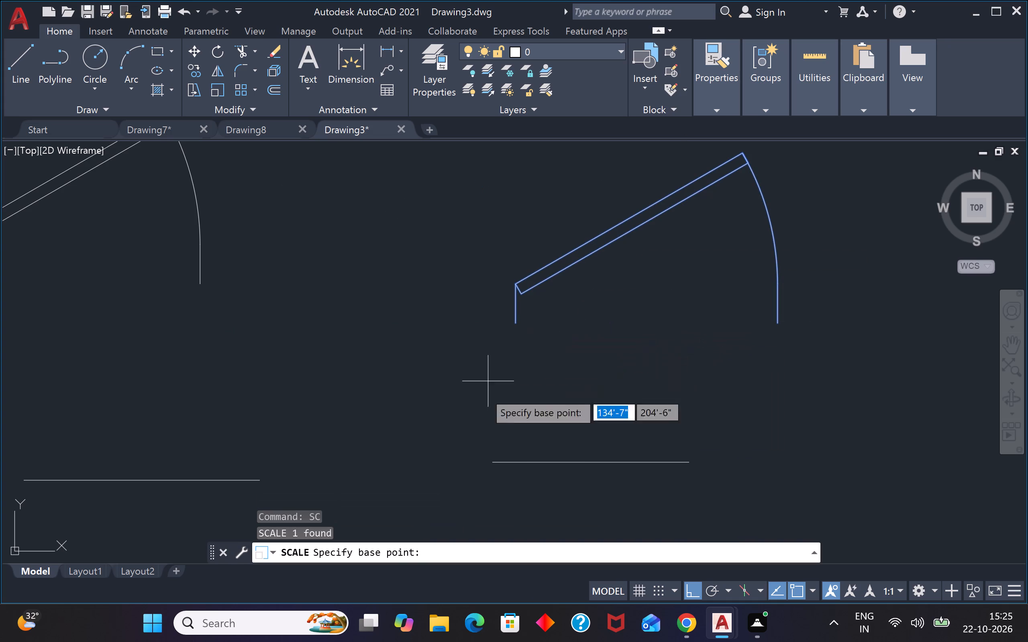
left_click_drag(493, 461, 497, 461)
type("r")
key("space")
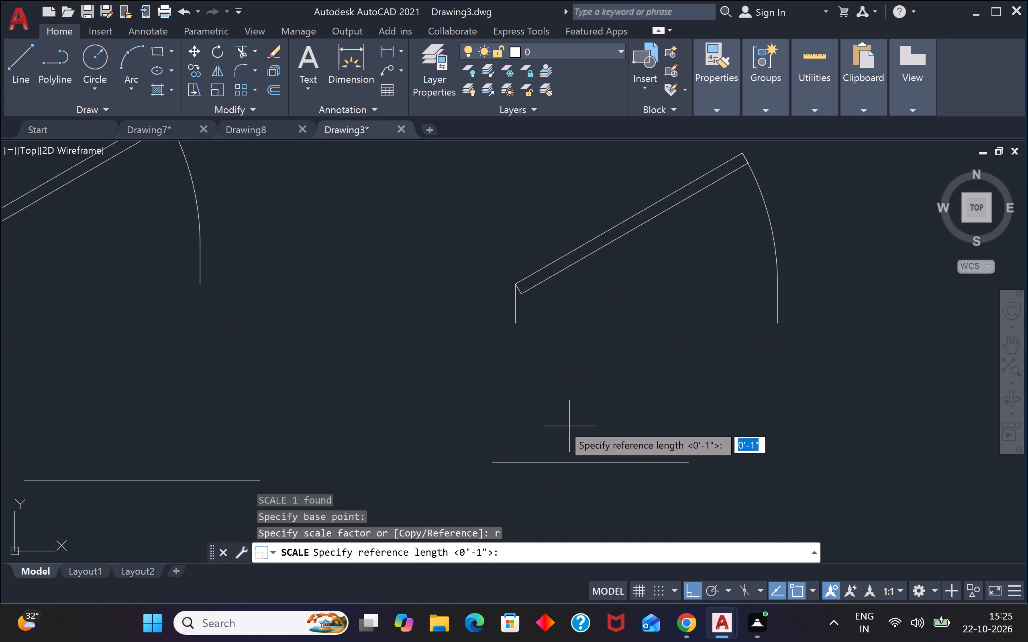
left_click_drag(514, 322, 523, 326)
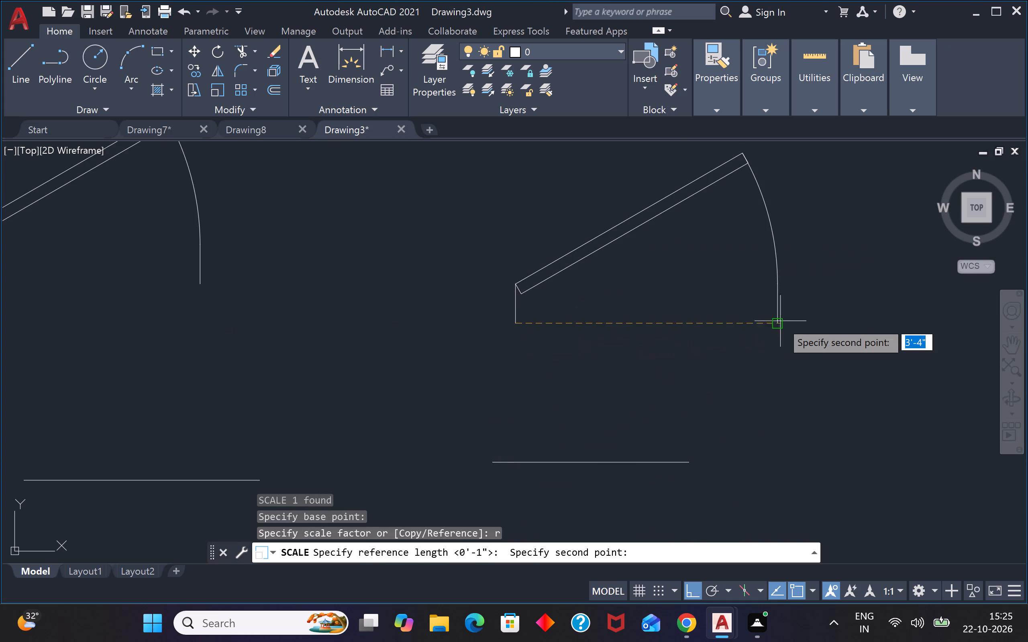
left_click(780, 321)
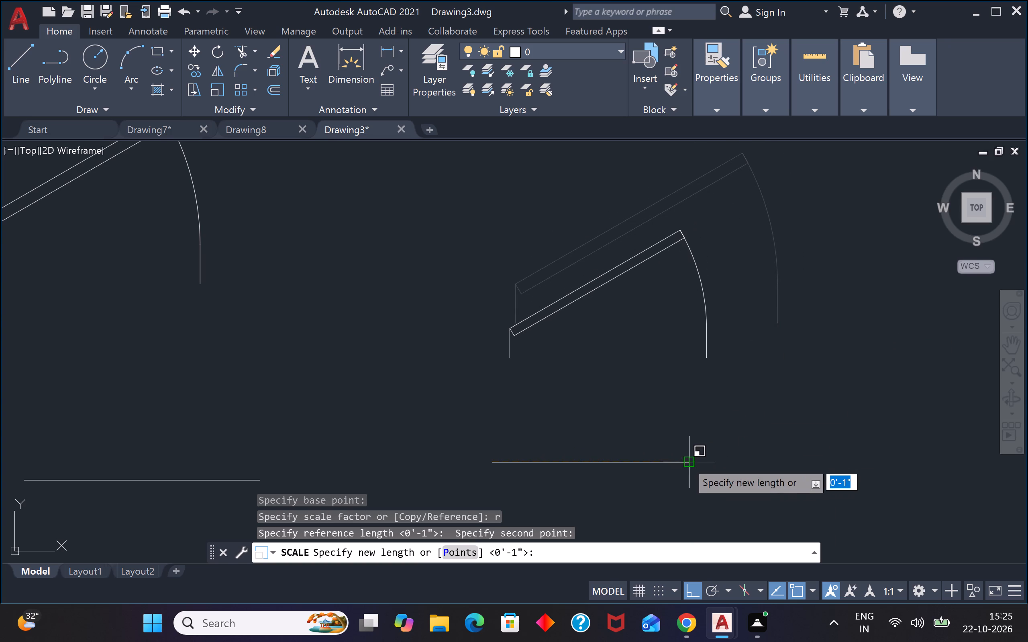
left_click(686, 461)
key("Escape")
Scale the left-hand door block with the Reference option so its full width matches the 3' line.
scroll(685, 455, "down", 5)
scroll(598, 425, "up", 4)
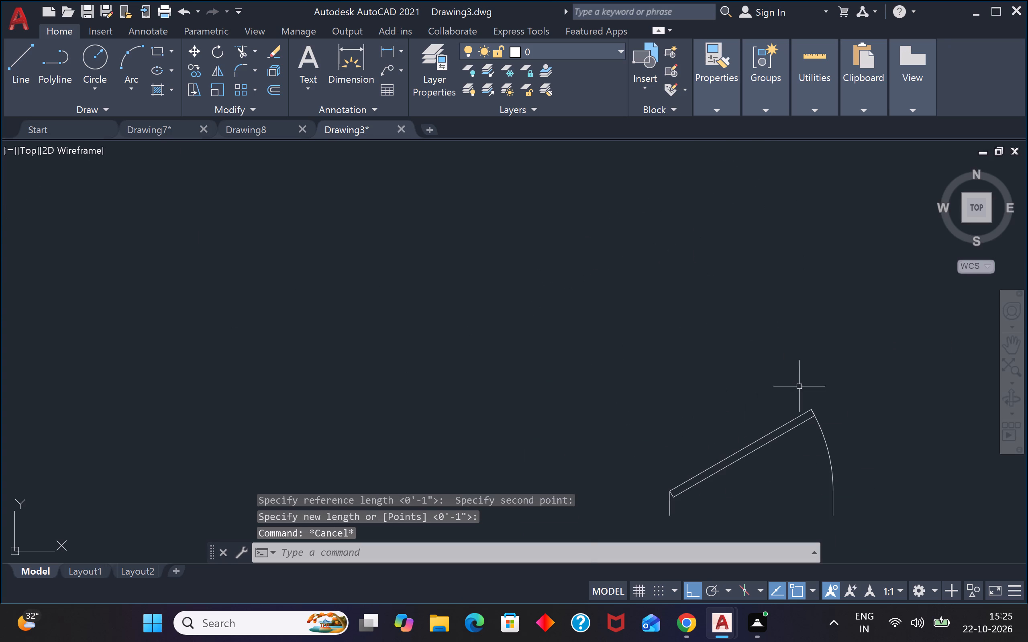
scroll(803, 438, "up", 1)
scroll(806, 418, "down", 3)
middle_click_drag(773, 423, 719, 327)
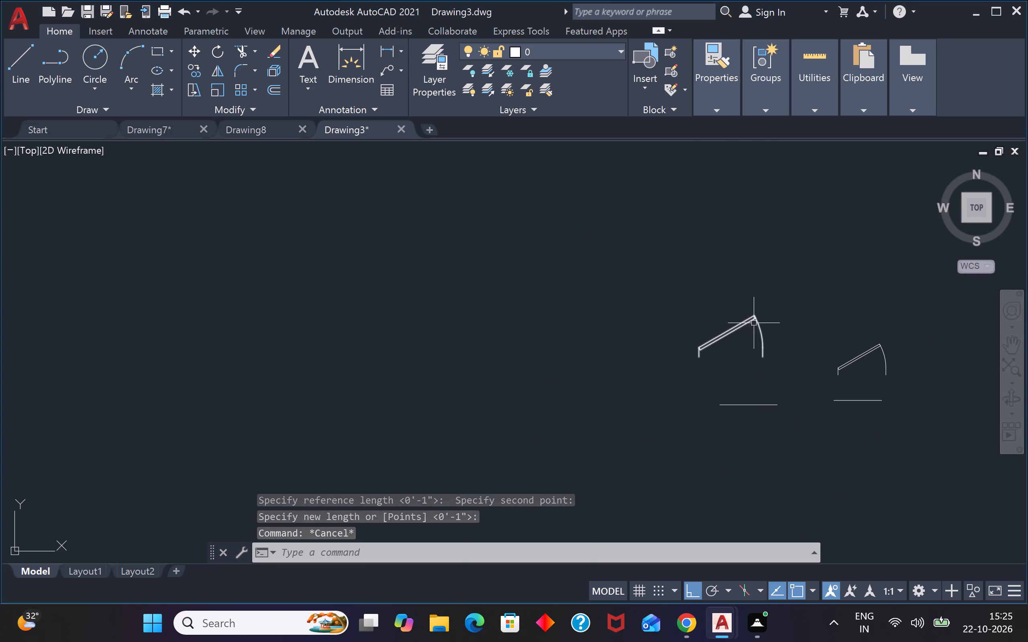
left_click_drag(773, 294, 757, 303)
left_click(716, 354)
type("sc")
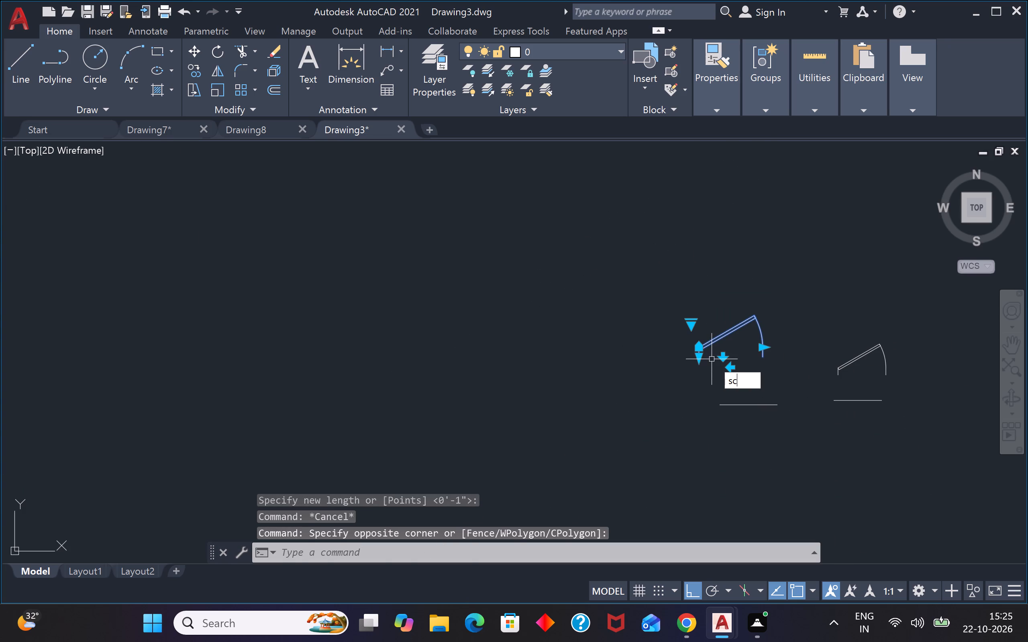
key("space")
scroll(712, 378, "up", 3)
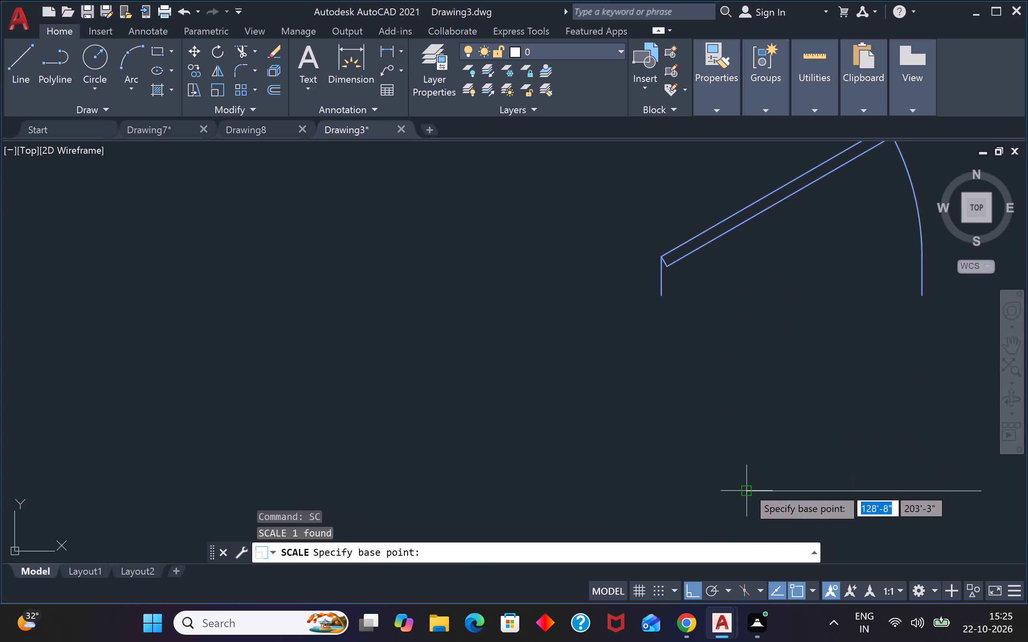
left_click(747, 487)
scroll(801, 430, "down", 3)
type("r")
key("space")
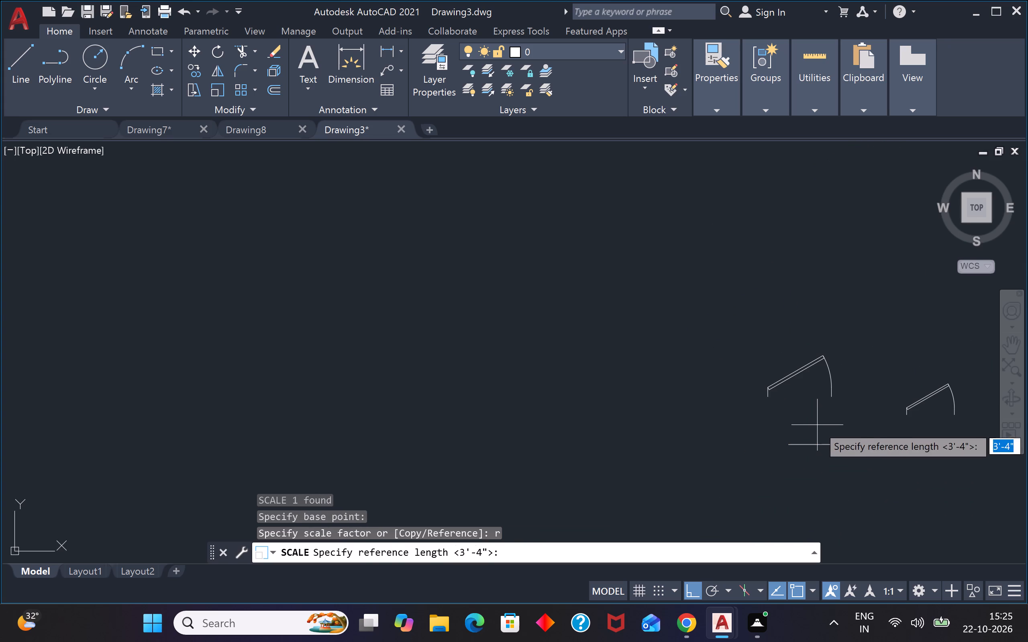
scroll(767, 402, "up", 3)
left_click_drag(768, 380, 771, 380)
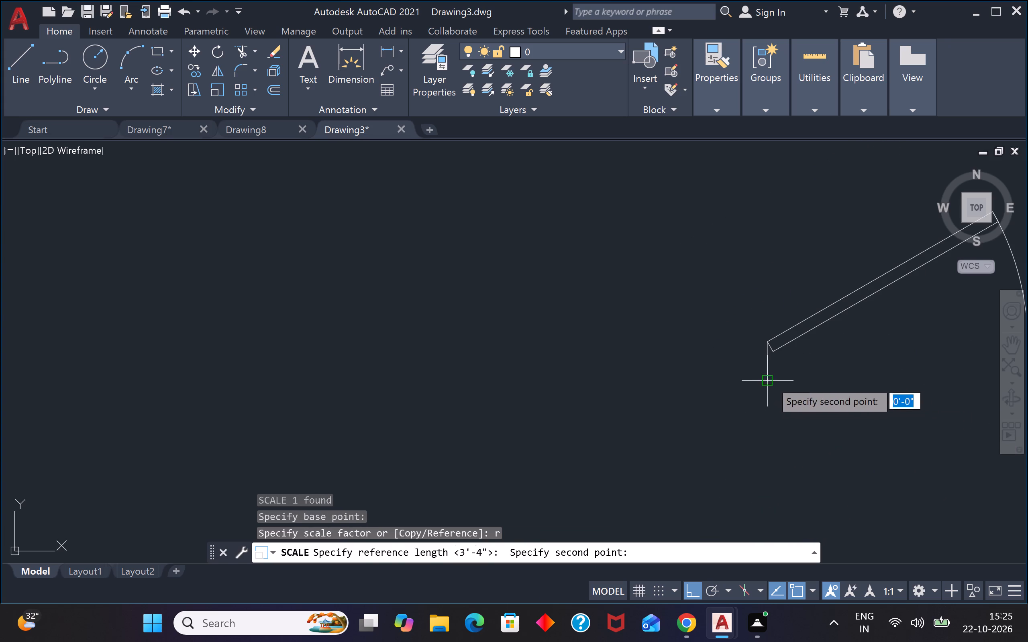
left_click_drag(771, 380, 773, 380)
scroll(779, 382, "down", 3)
left_click(838, 382)
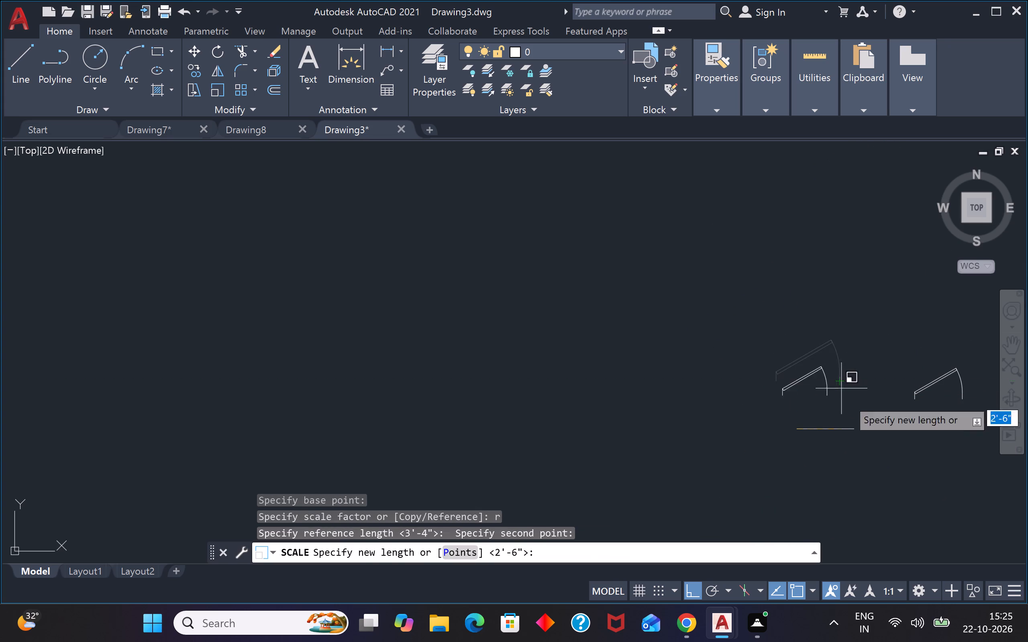
left_click(855, 426)
Copy the 2'6" door block by its lower hinge corner, with Ortho off, into the bedroom doorway beside the lower wardrobe.
scroll(859, 419, "down", 5)
scroll(882, 413, "up", 3)
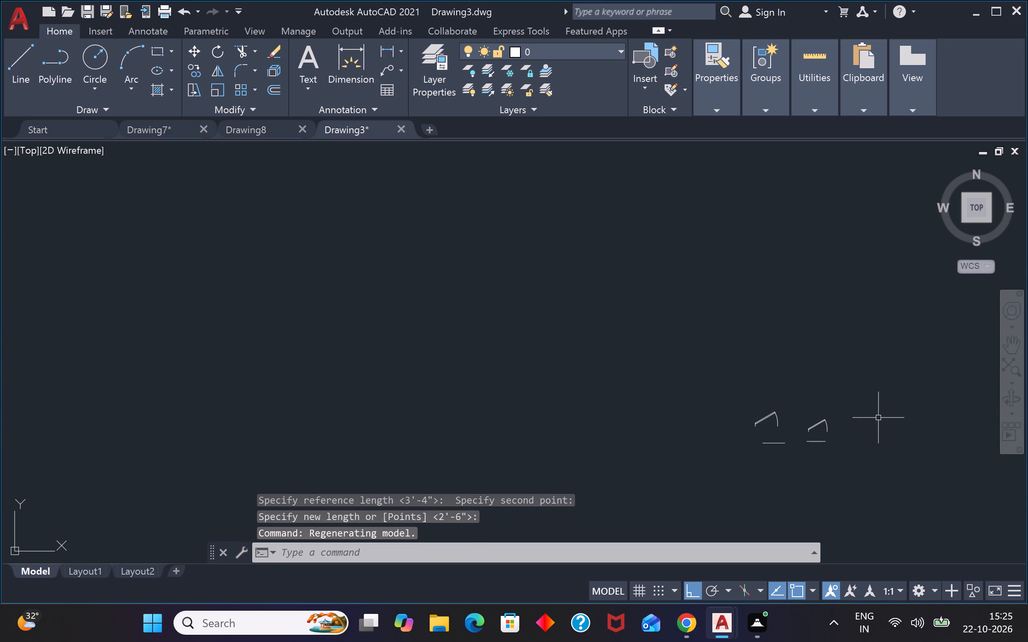
scroll(859, 380, "down", 4)
scroll(879, 403, "up", 4)
left_click(726, 295)
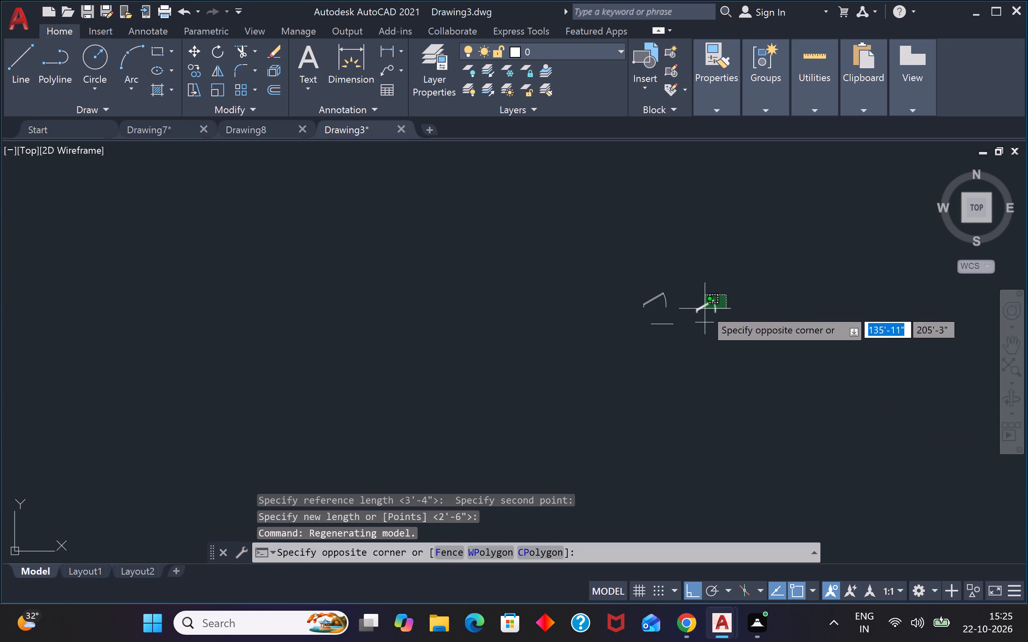
left_click(705, 309)
type("co")
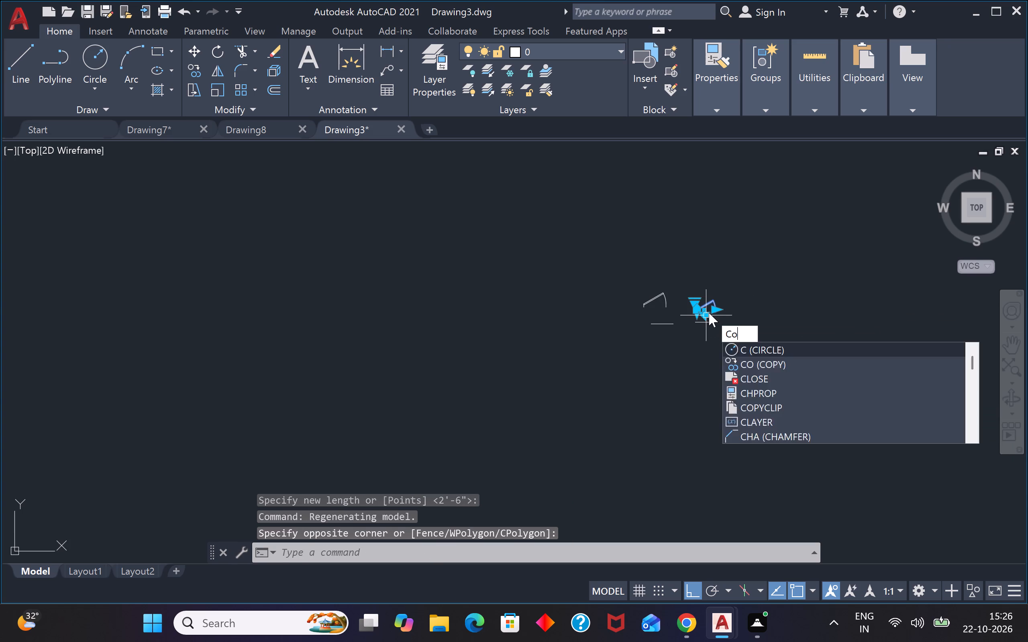
key("Return")
scroll(708, 313, "up", 3)
left_click(664, 311)
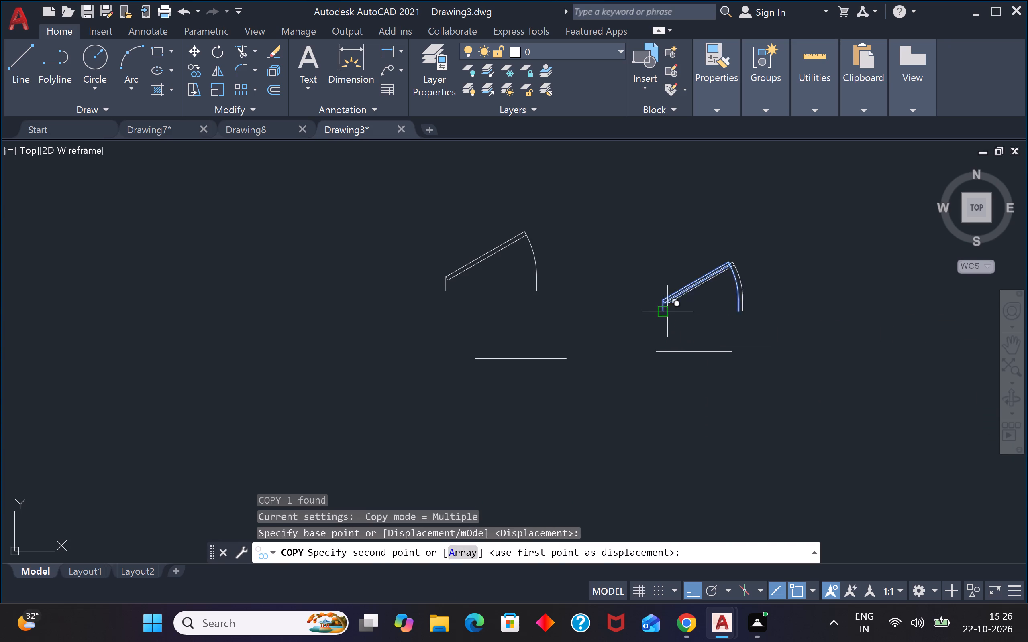
scroll(689, 326, "down", 3)
scroll(813, 401, "down", 3)
scroll(919, 401, "up", 4)
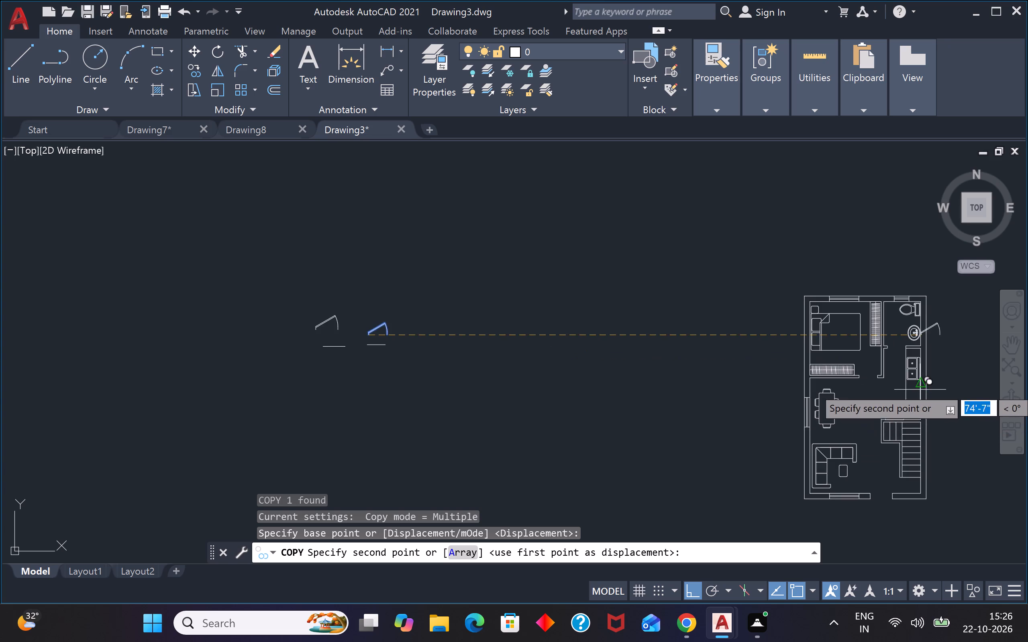
scroll(909, 383, "up", 2)
key("F8")
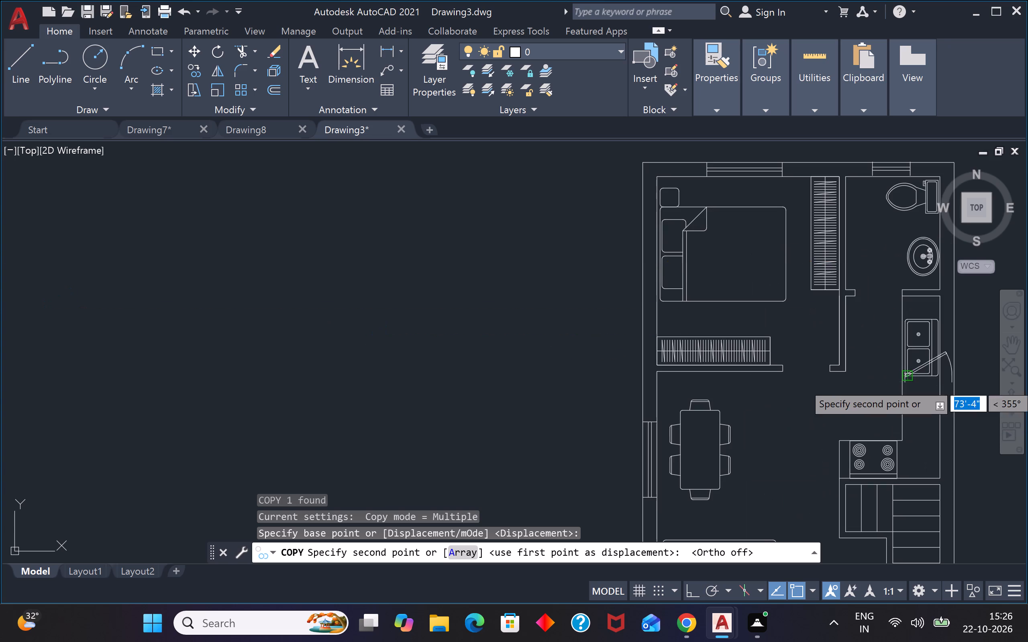
scroll(789, 370, "up", 2)
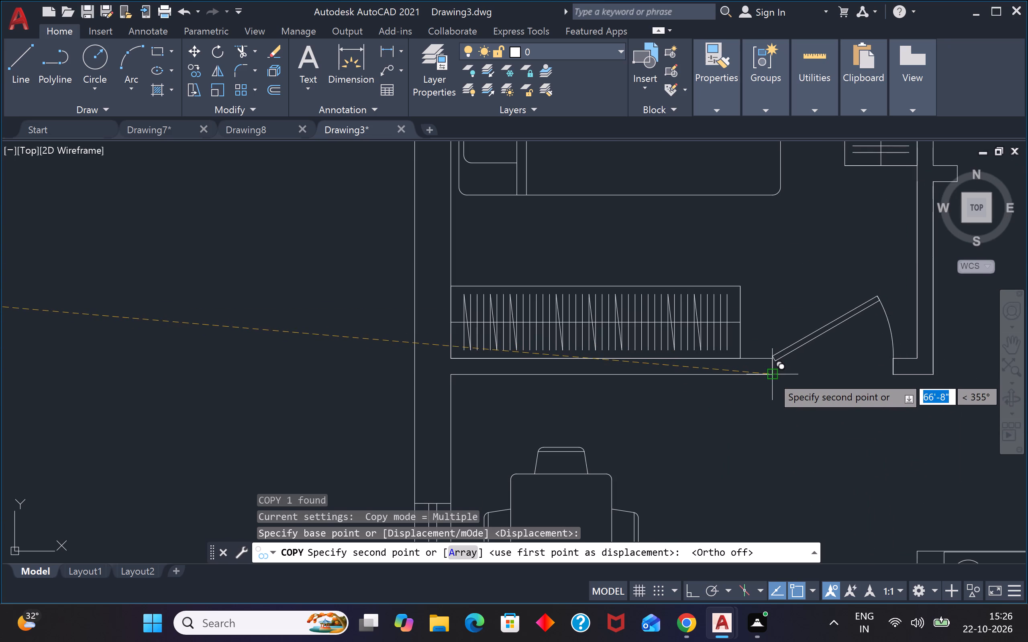
left_click(771, 376)
Place a second copy of the 2'6" door in the bathroom doorway and end the Copy command.
scroll(773, 376, "down", 4)
scroll(812, 392, "up", 2)
scroll(771, 410, "down", 4)
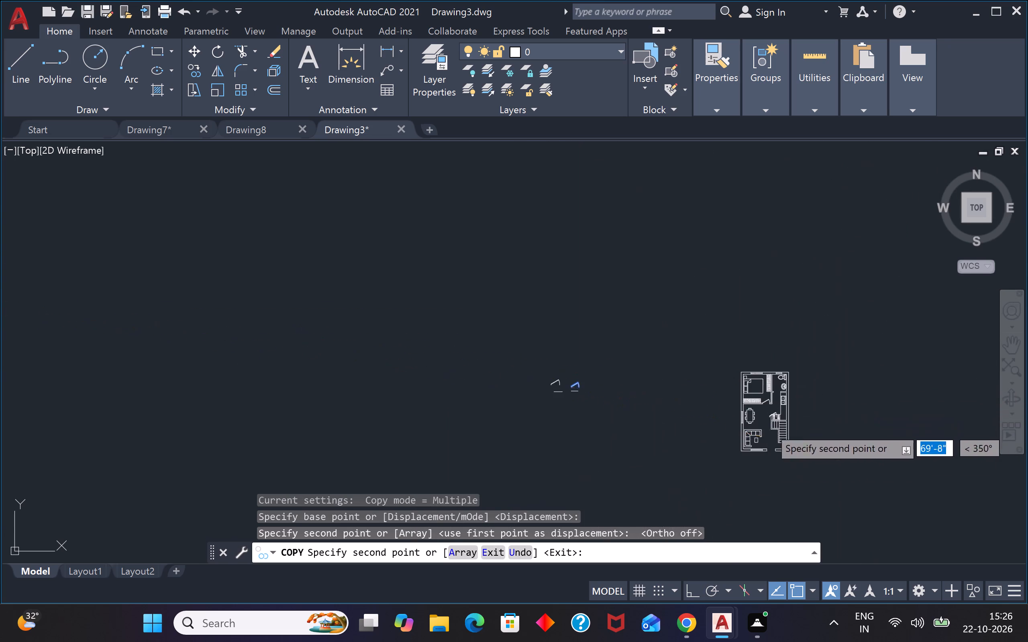
scroll(763, 455, "up", 3)
scroll(718, 400, "down", 2)
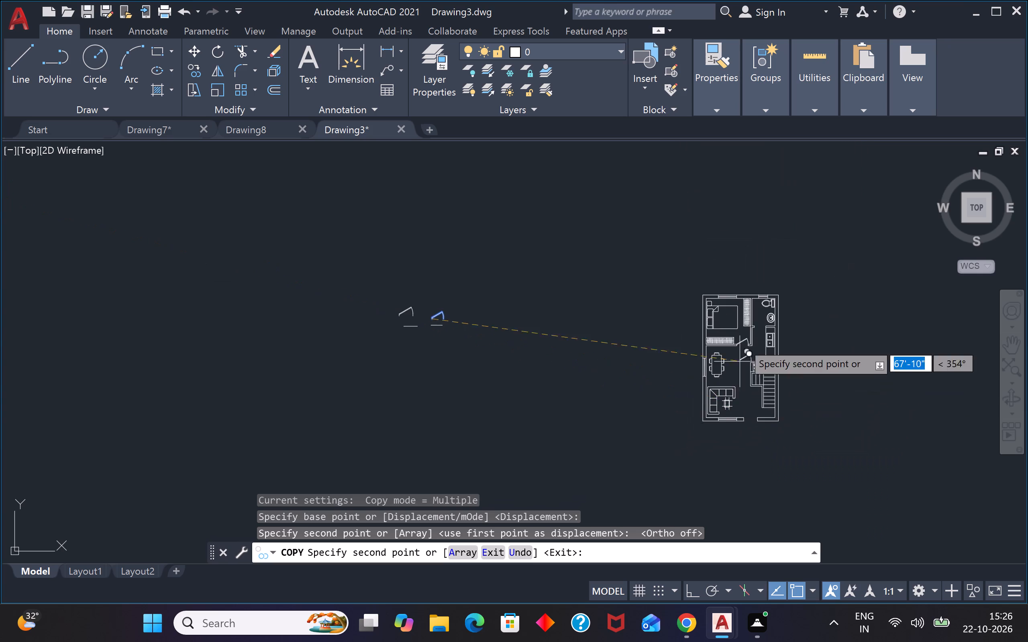
scroll(755, 318, "up", 4)
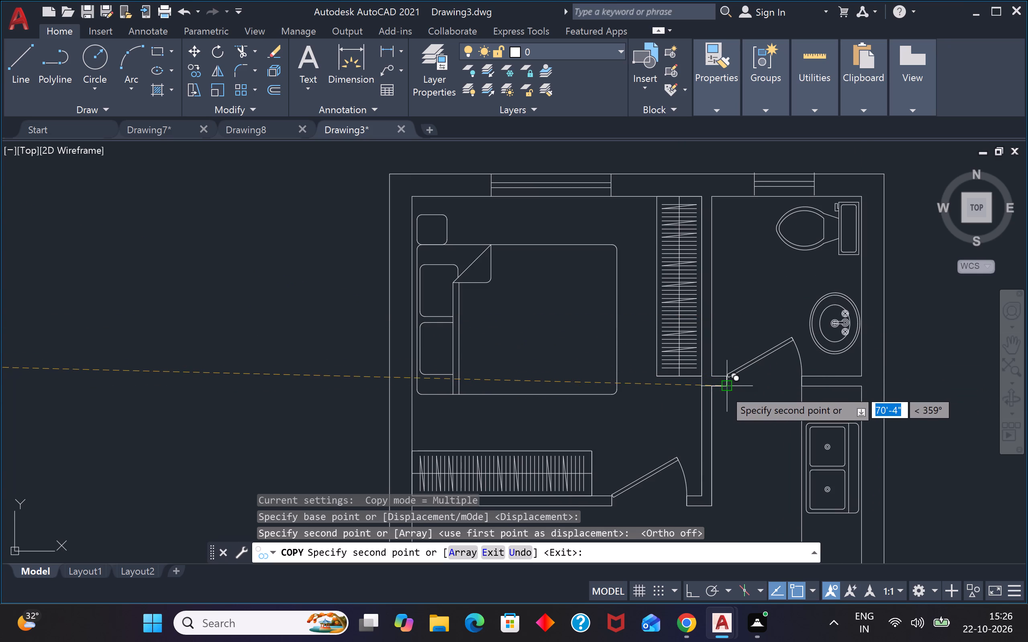
left_click(724, 389)
scroll(724, 389, "down", 5)
key("Escape")
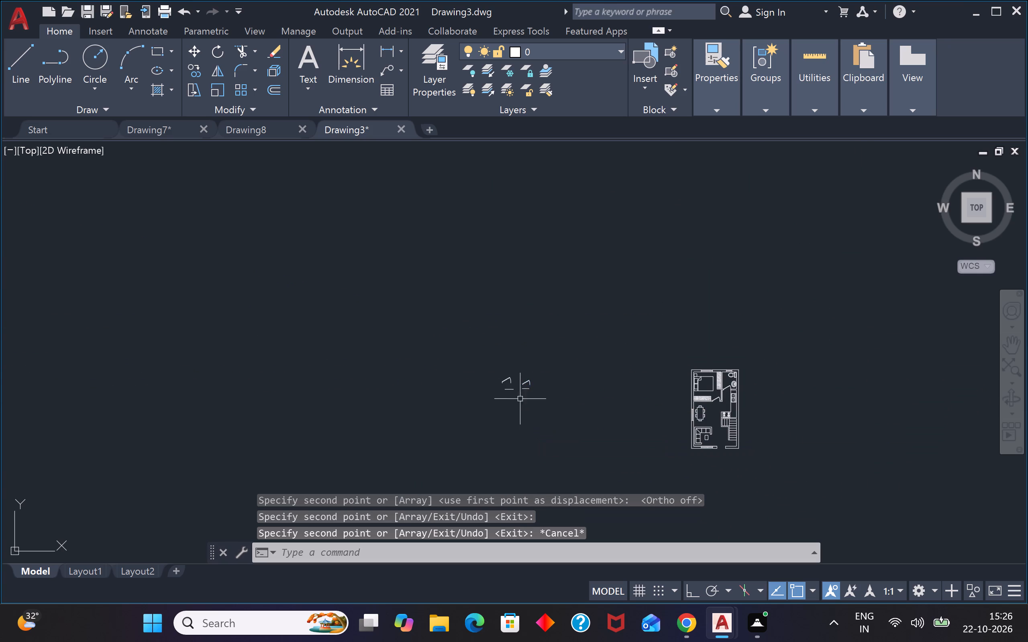
Move the 3' door block by its lower hinge corner into the entrance opening in the plan's bottom wall.
scroll(510, 384, "up", 3)
left_click_drag(523, 349, 508, 358)
left_click(481, 372)
key("m")
key("space")
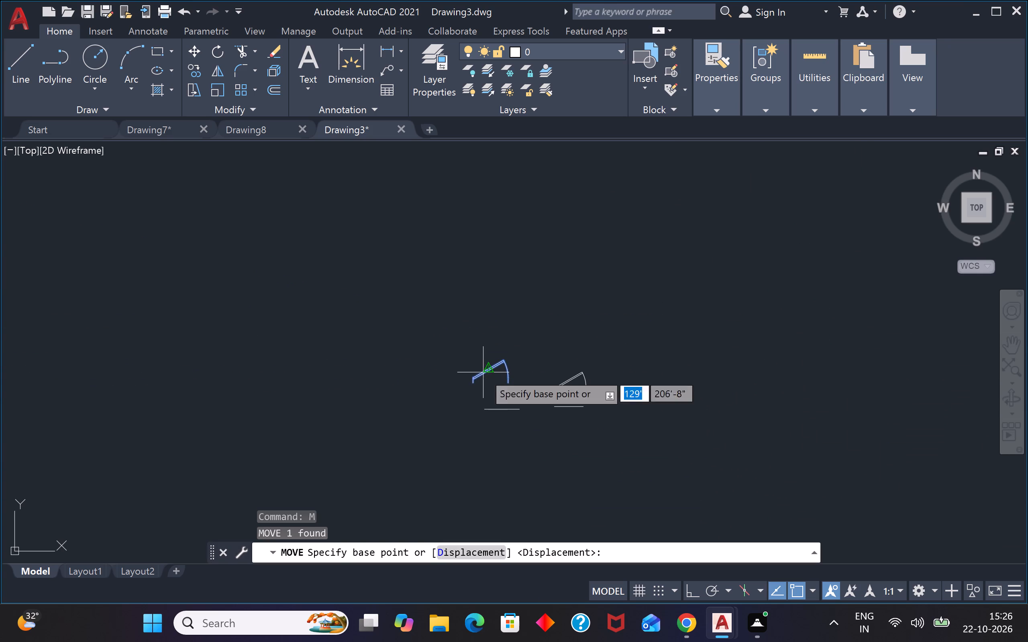
scroll(475, 386, "up", 4)
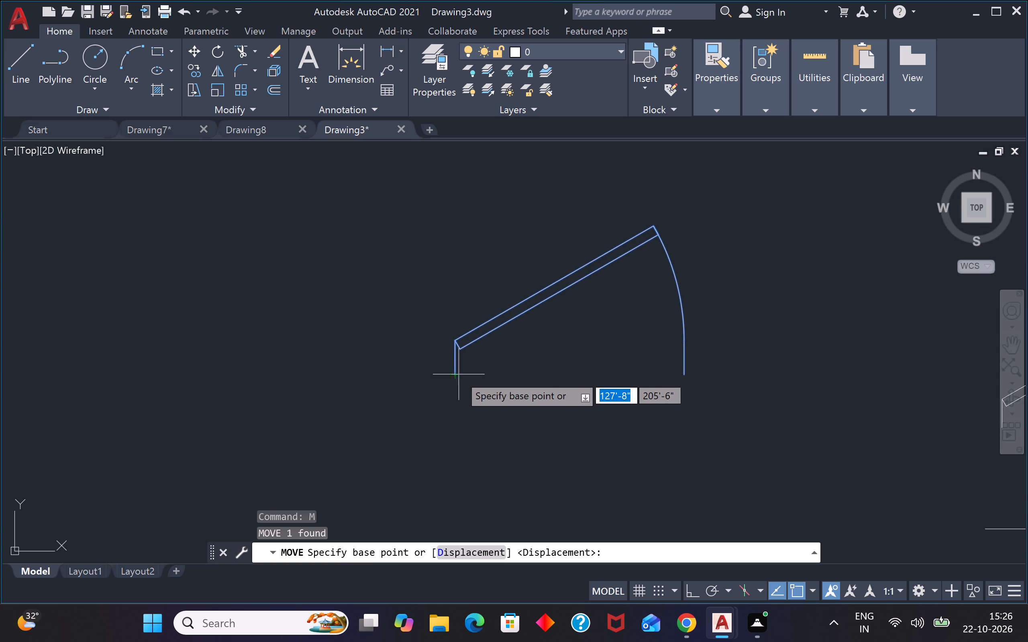
left_click(456, 375)
scroll(469, 375, "down", 4)
scroll(589, 431, "down", 6)
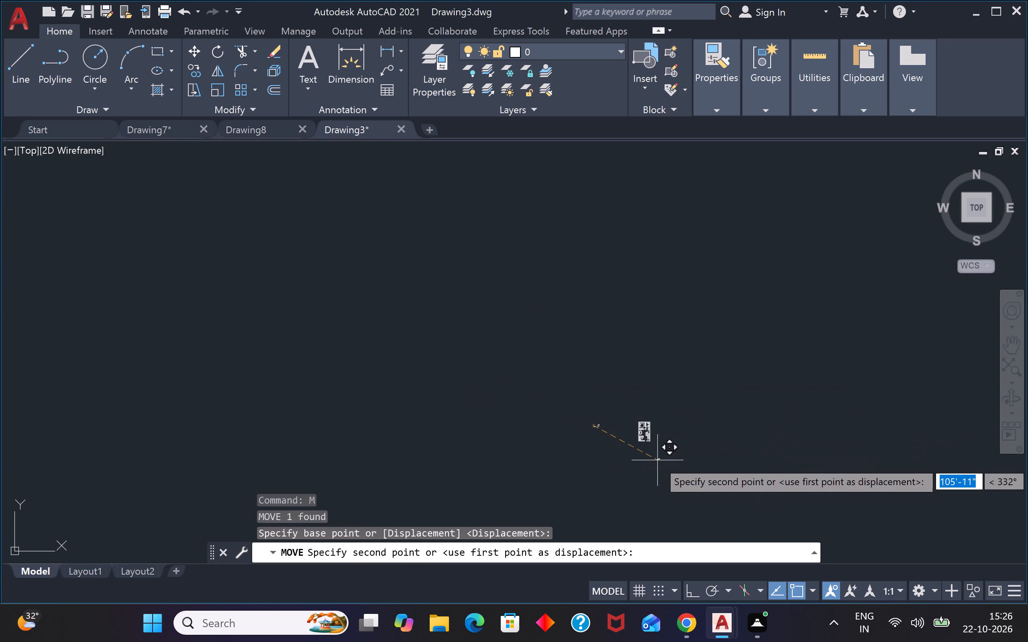
scroll(648, 455, "up", 5)
scroll(674, 331, "up", 2)
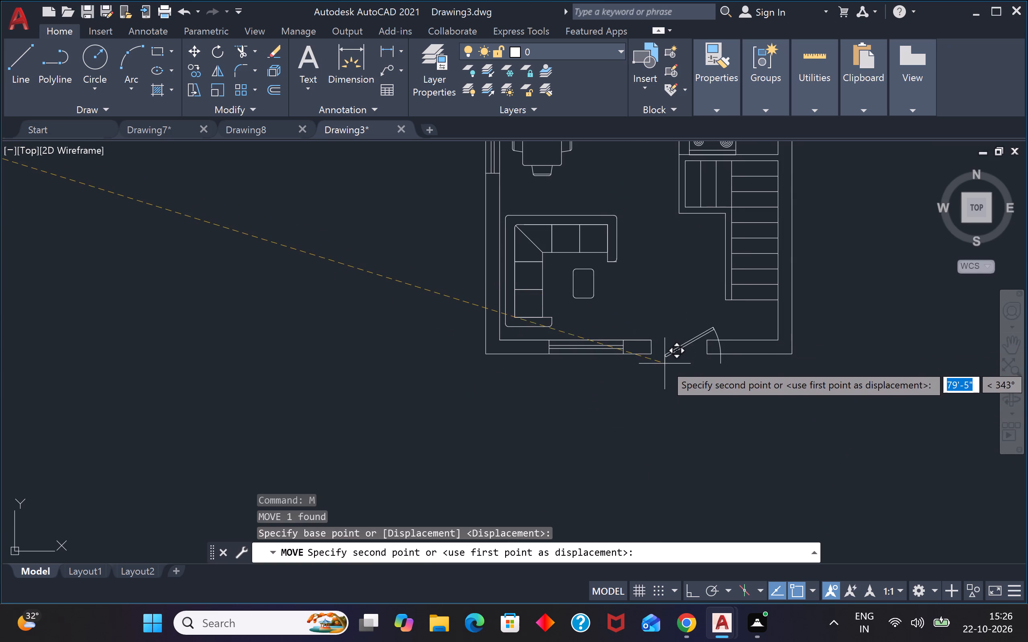
left_click(650, 351)
key("Escape")
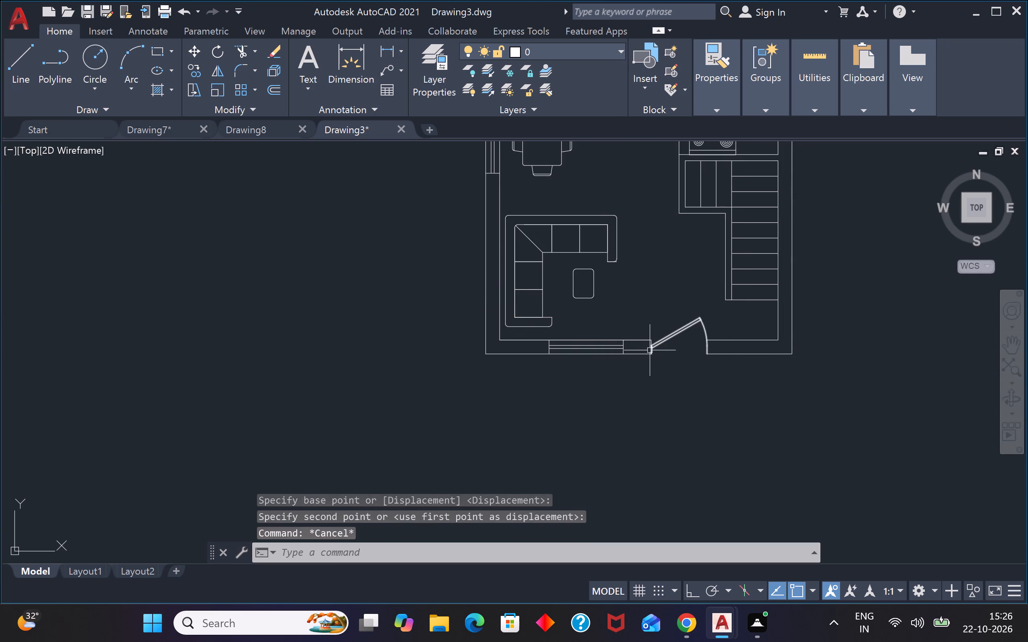
key("Escape")
Set the entrance door block's opening angle to Open 90º.
left_click(677, 338)
key("Escape")
left_click(674, 331)
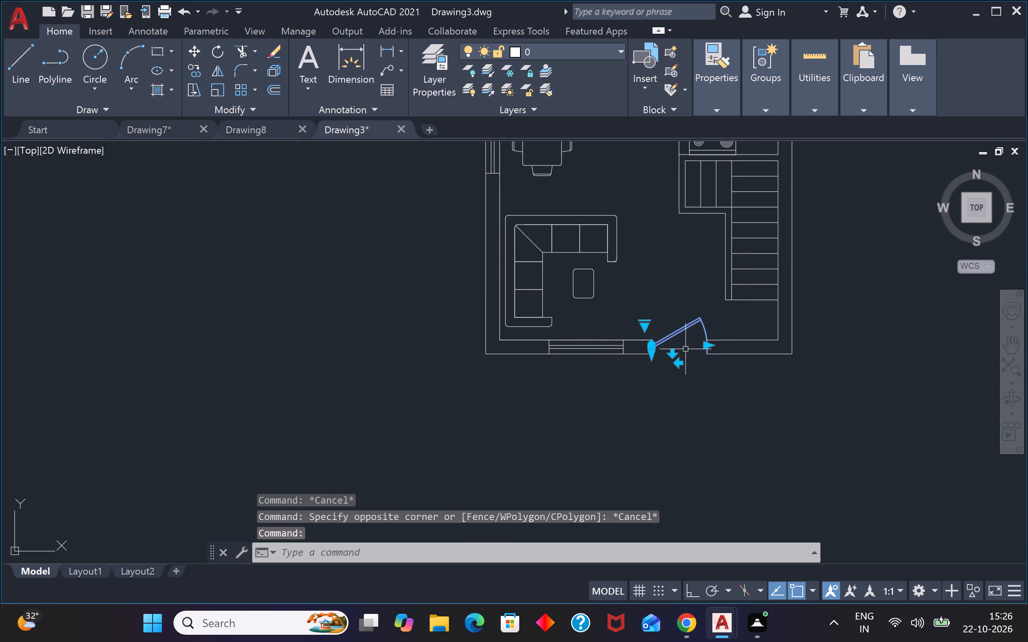
left_click(645, 325)
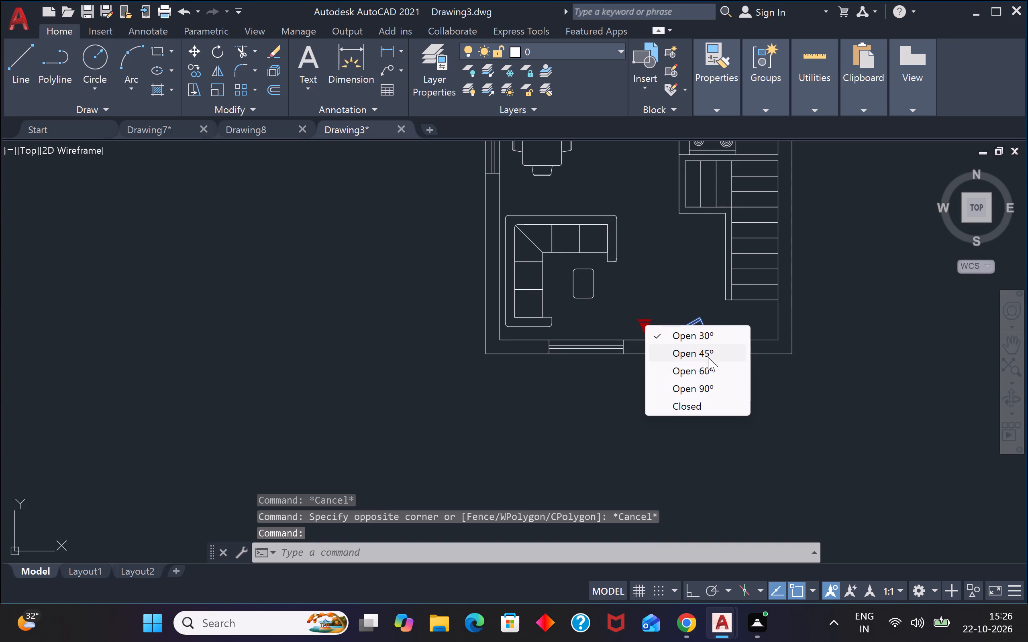
left_click(714, 380)
key("Escape")
Set the bedroom door block's opening angle to Open 90º.
scroll(705, 368, "down", 4)
scroll(690, 310, "up", 5)
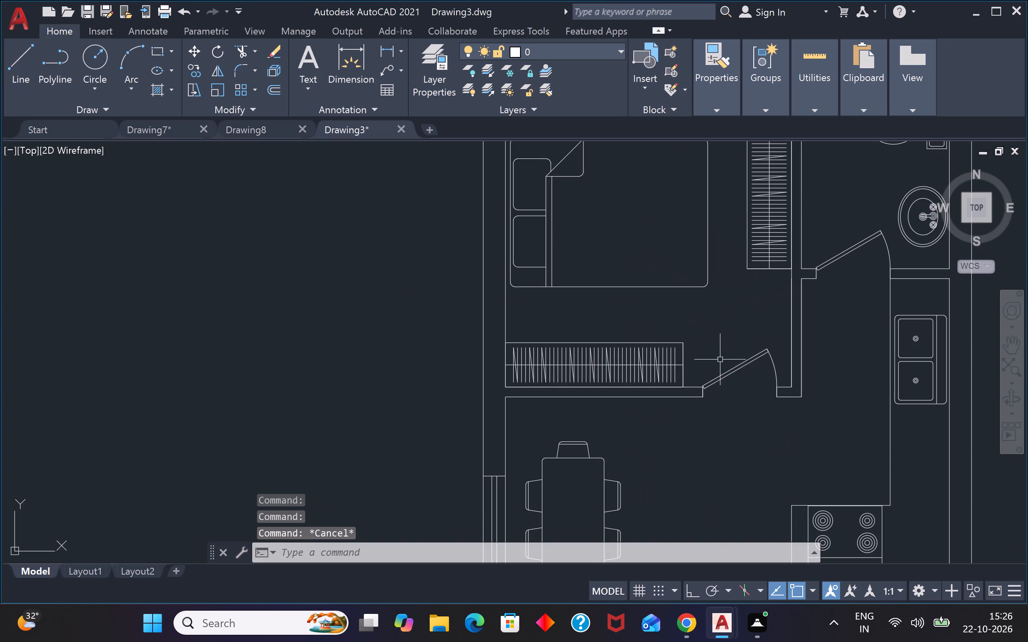
left_click(727, 376)
left_click(694, 360)
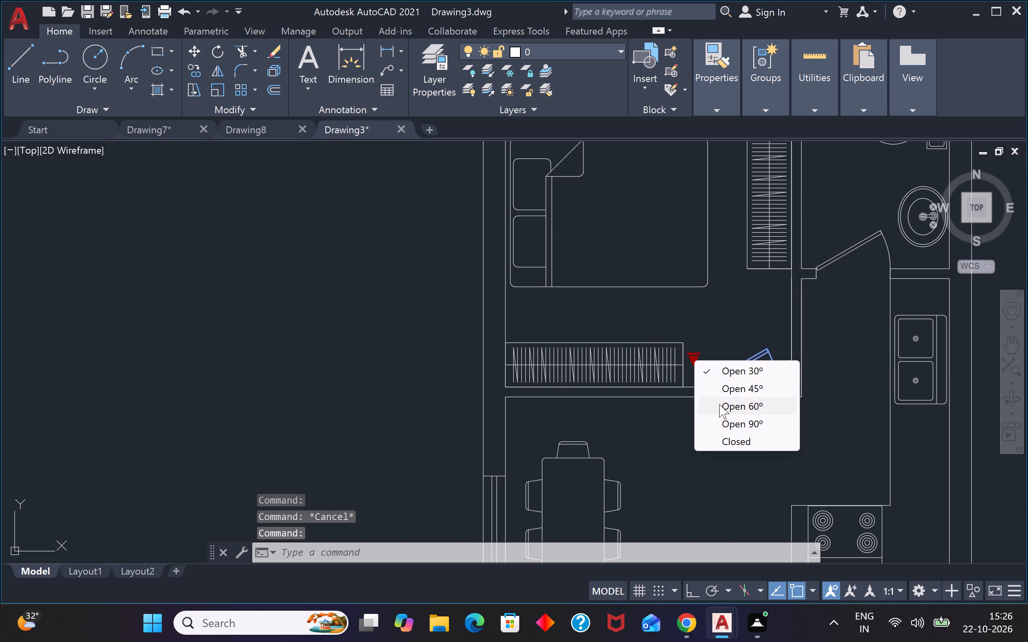
left_click(729, 416)
key("Escape")
Set the bathroom door block's opening angle to Open 90º.
scroll(729, 413, "down", 5)
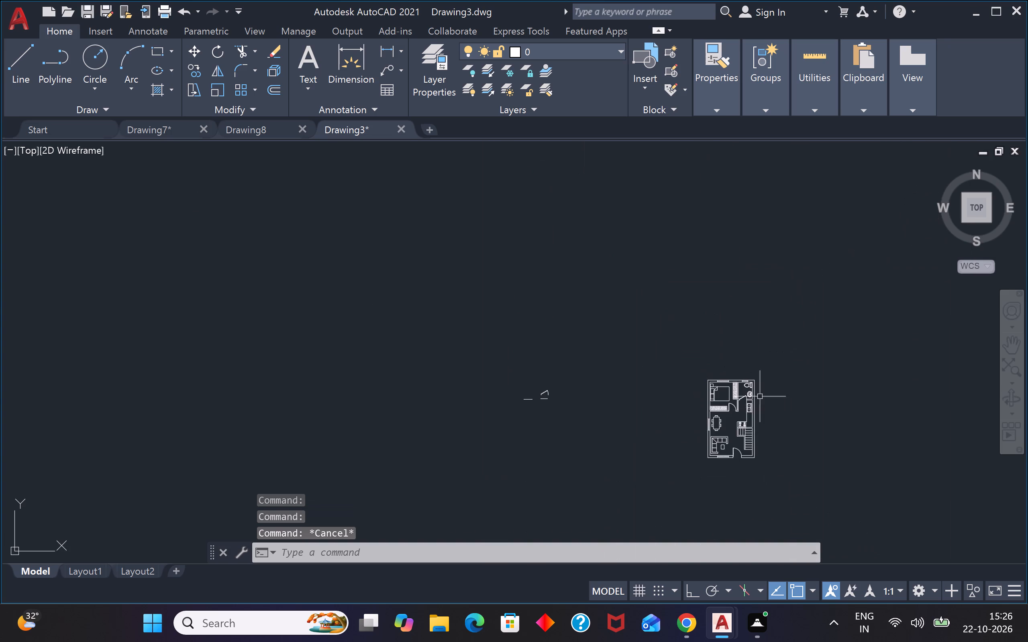
scroll(741, 395, "up", 3)
left_click(747, 408)
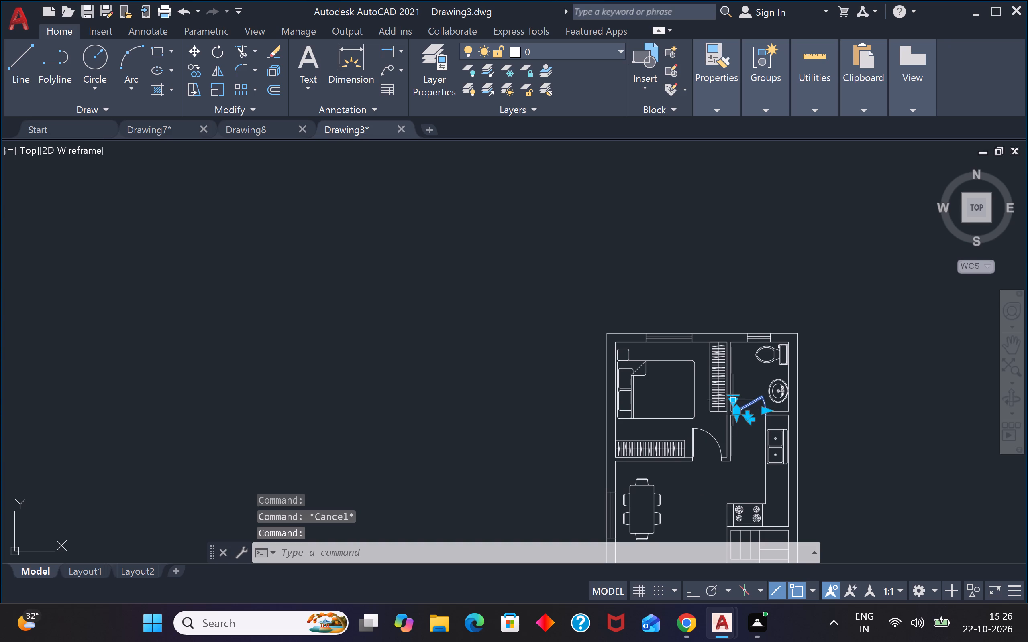
left_click(730, 403)
left_click(773, 461)
key("Escape")
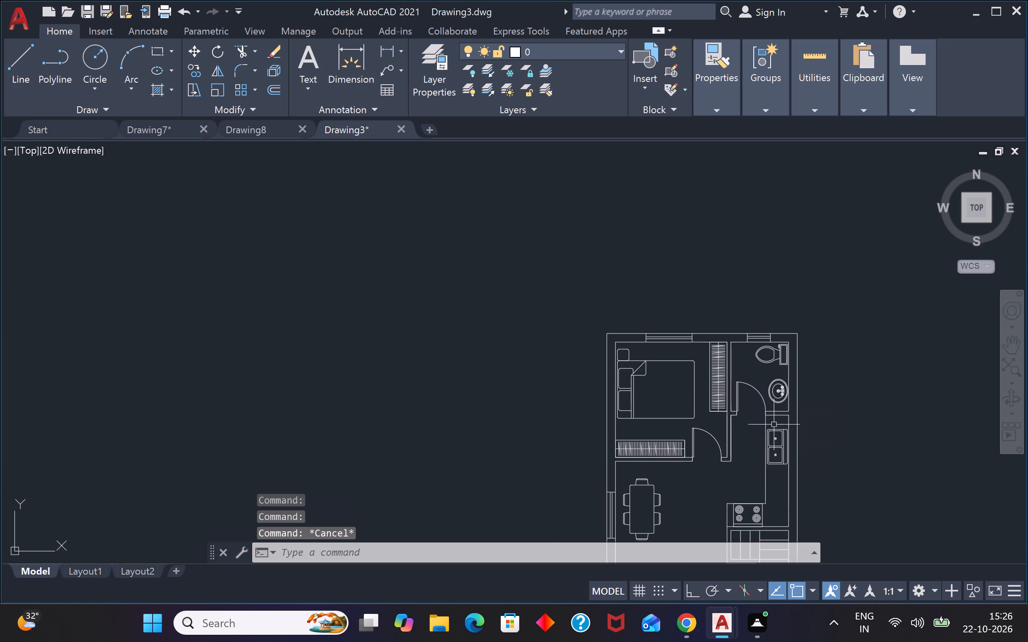
scroll(774, 425, "down", 5)
scroll(769, 449, "up", 4)
key("Escape")
key("Escape")
key("Escape")
key("Escape")
key("Escape")
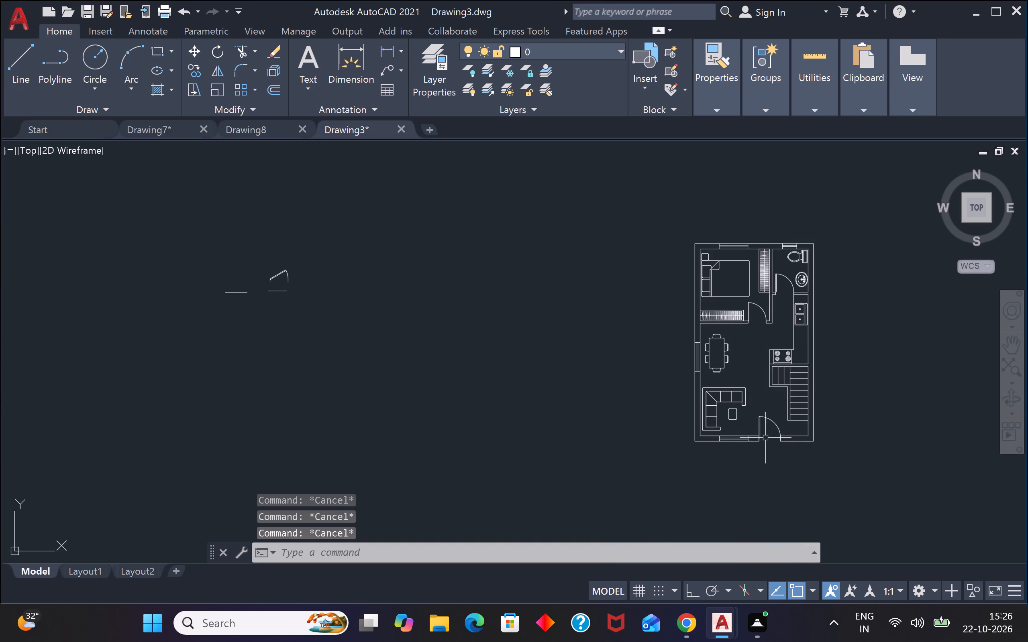
key("Escape")
key("Escape")
Hatch the outer wall around the bedroom's upper-left corner with the SOLID pattern in black (0,0,0).
key("h")
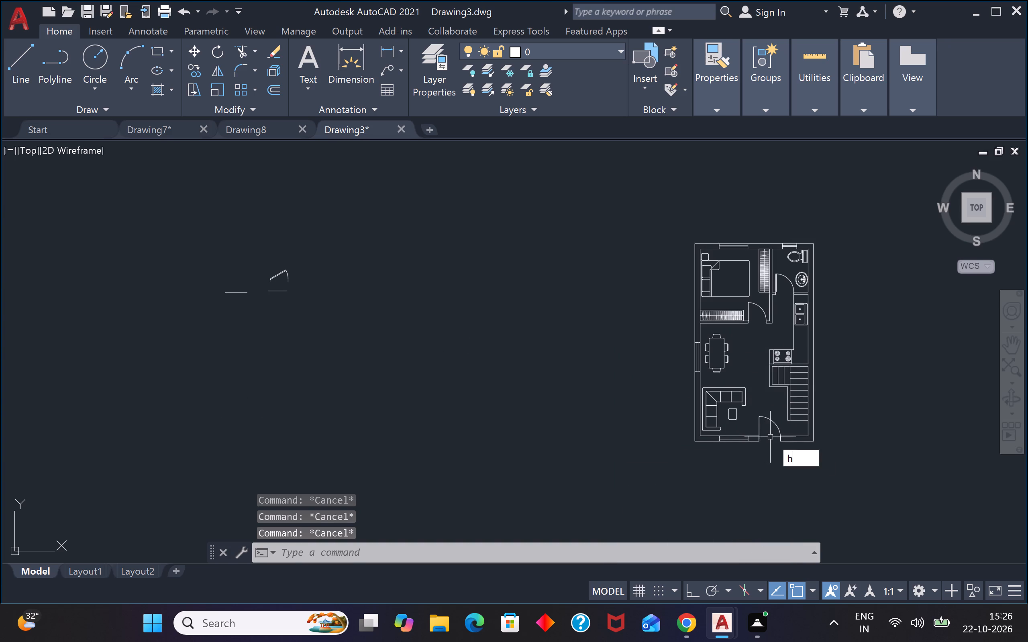
key("space")
left_click_drag(164, 79, 160, 75)
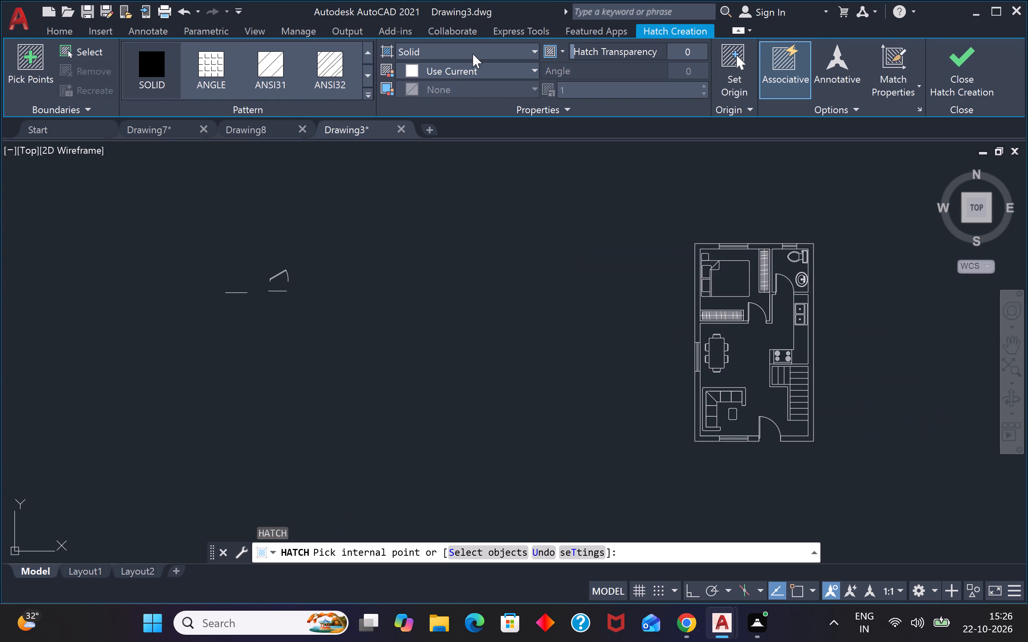
left_click(473, 53)
left_click(451, 74)
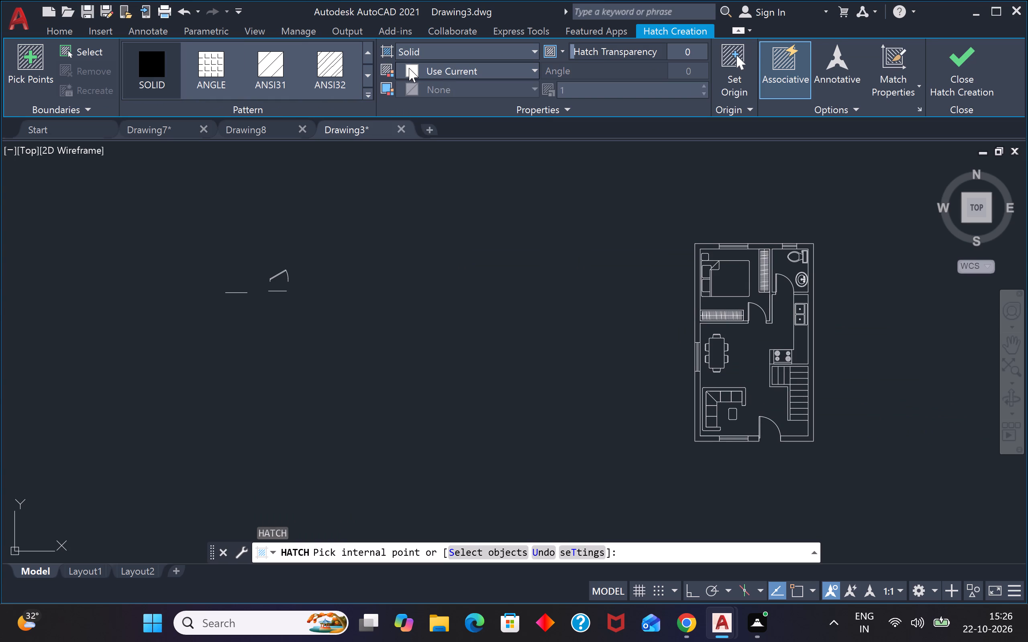
left_click(409, 68)
left_click(403, 149)
scroll(704, 231, "up", 4)
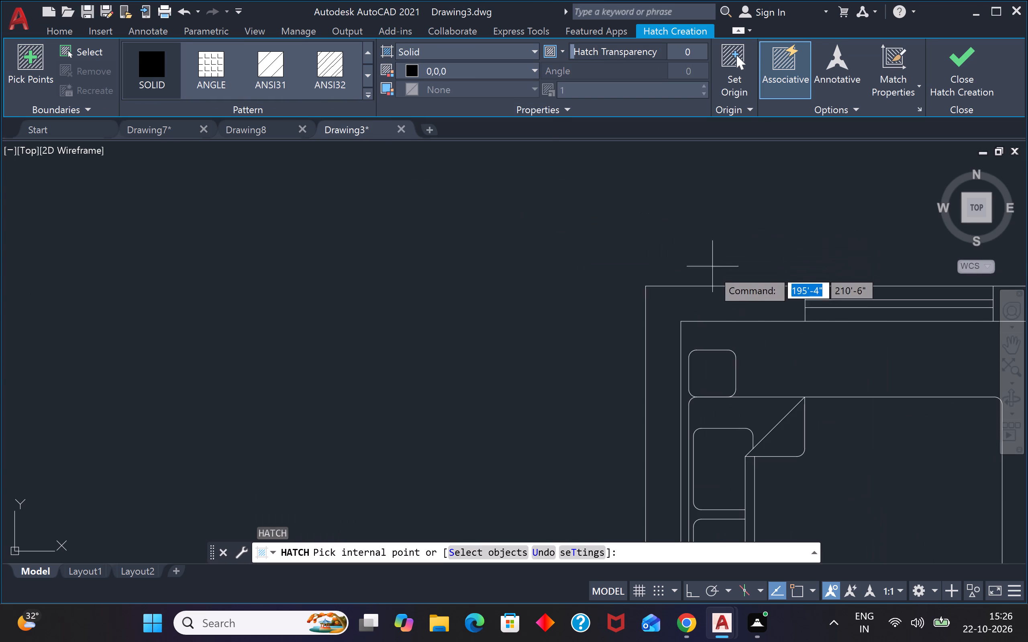
left_click(673, 300)
key("Escape")
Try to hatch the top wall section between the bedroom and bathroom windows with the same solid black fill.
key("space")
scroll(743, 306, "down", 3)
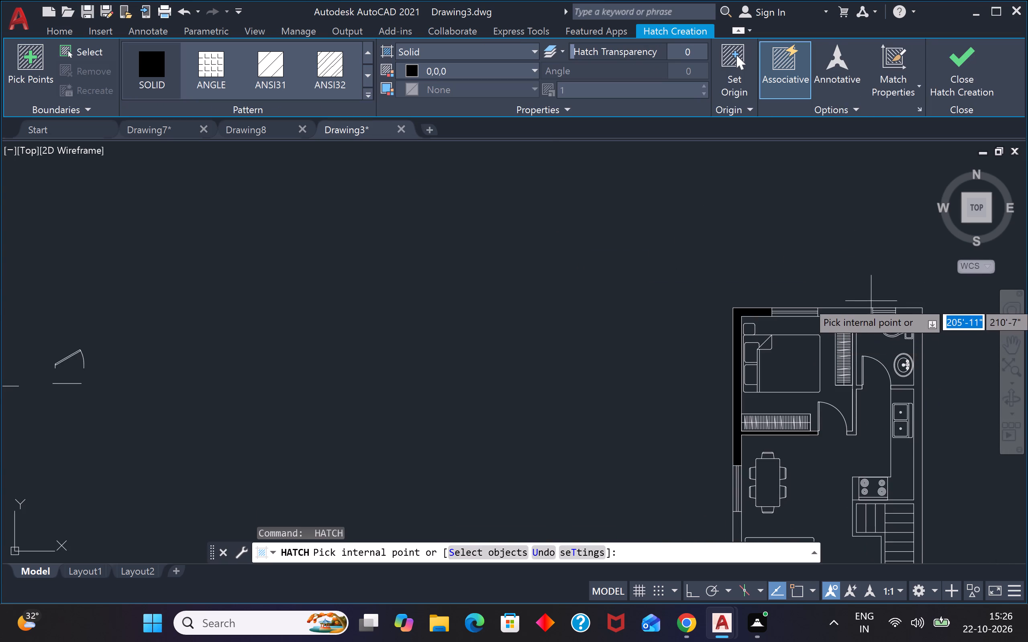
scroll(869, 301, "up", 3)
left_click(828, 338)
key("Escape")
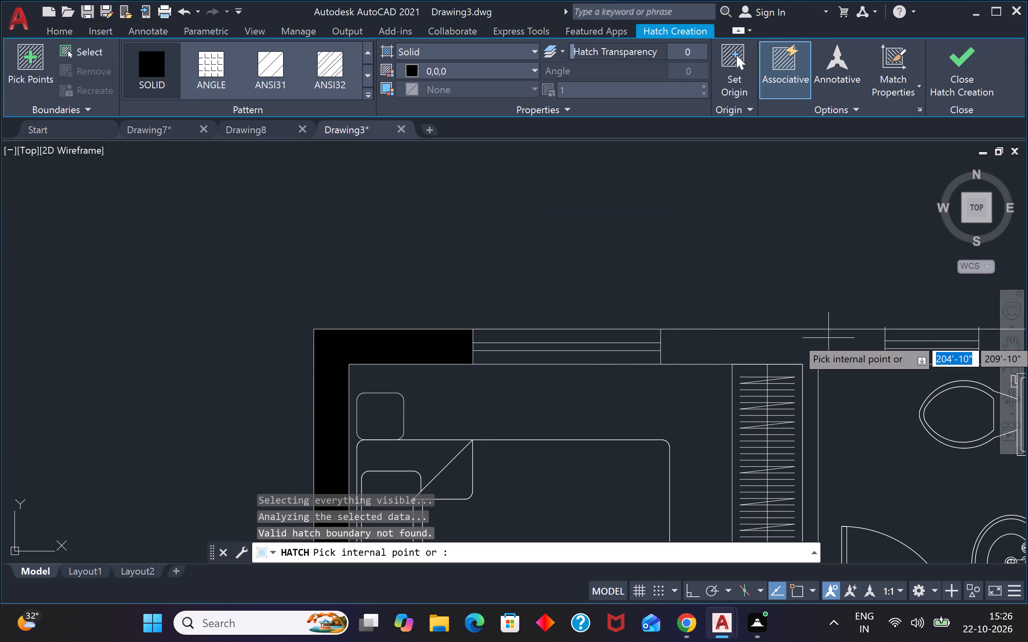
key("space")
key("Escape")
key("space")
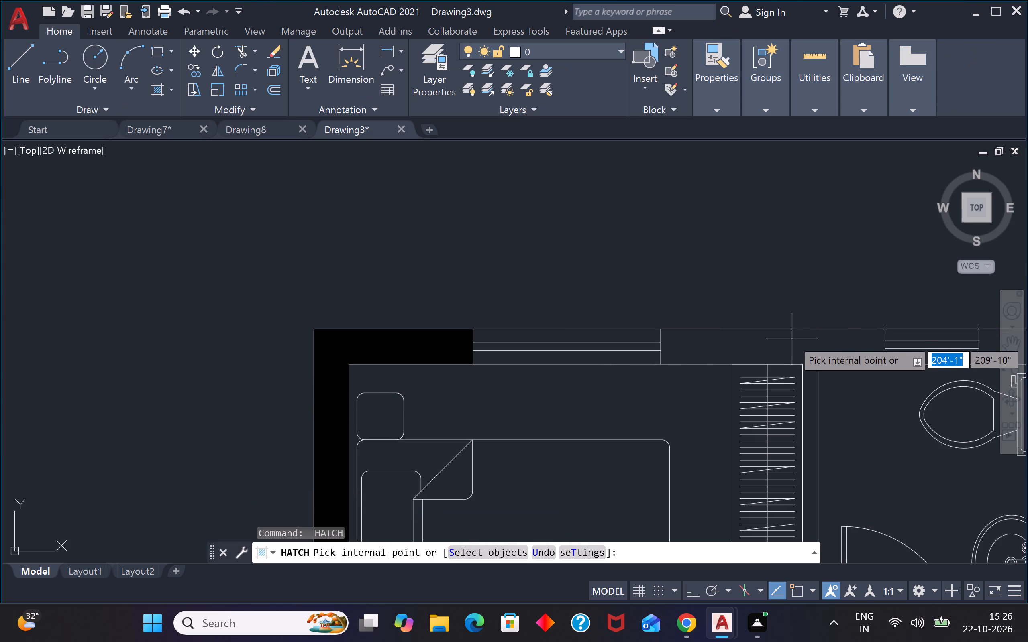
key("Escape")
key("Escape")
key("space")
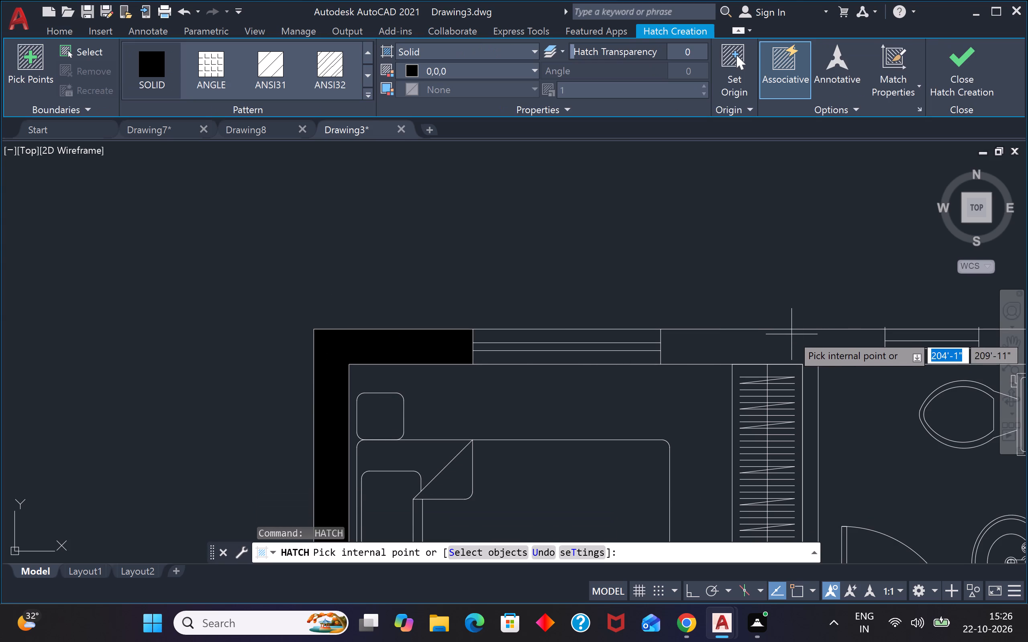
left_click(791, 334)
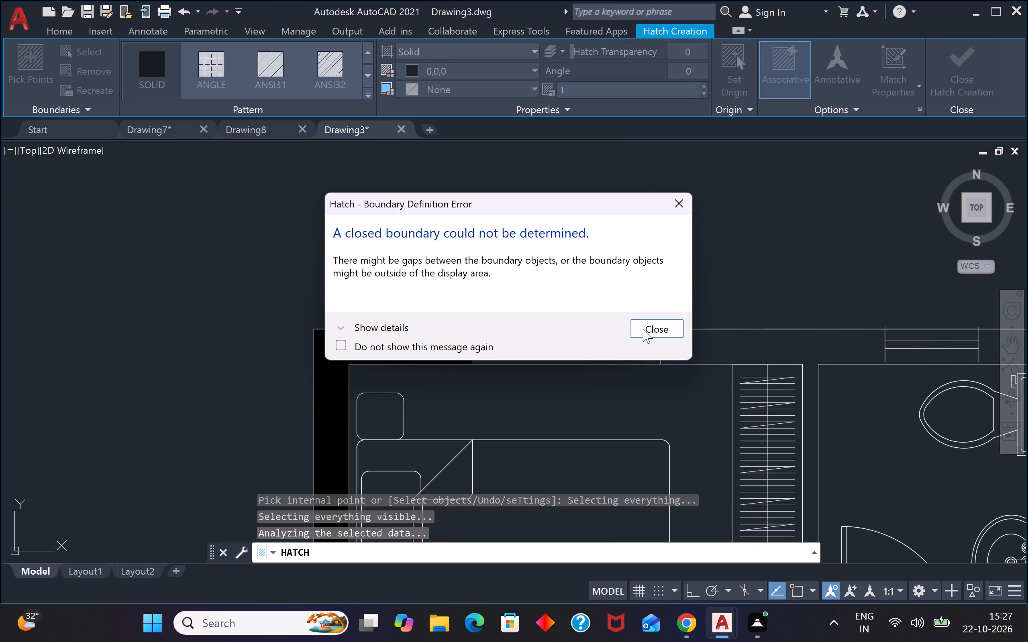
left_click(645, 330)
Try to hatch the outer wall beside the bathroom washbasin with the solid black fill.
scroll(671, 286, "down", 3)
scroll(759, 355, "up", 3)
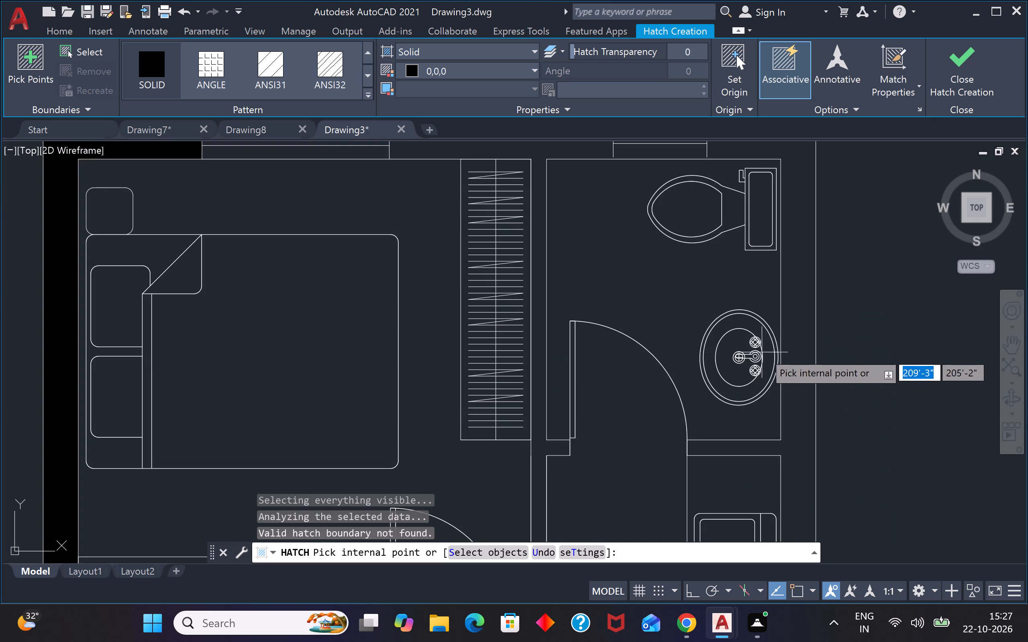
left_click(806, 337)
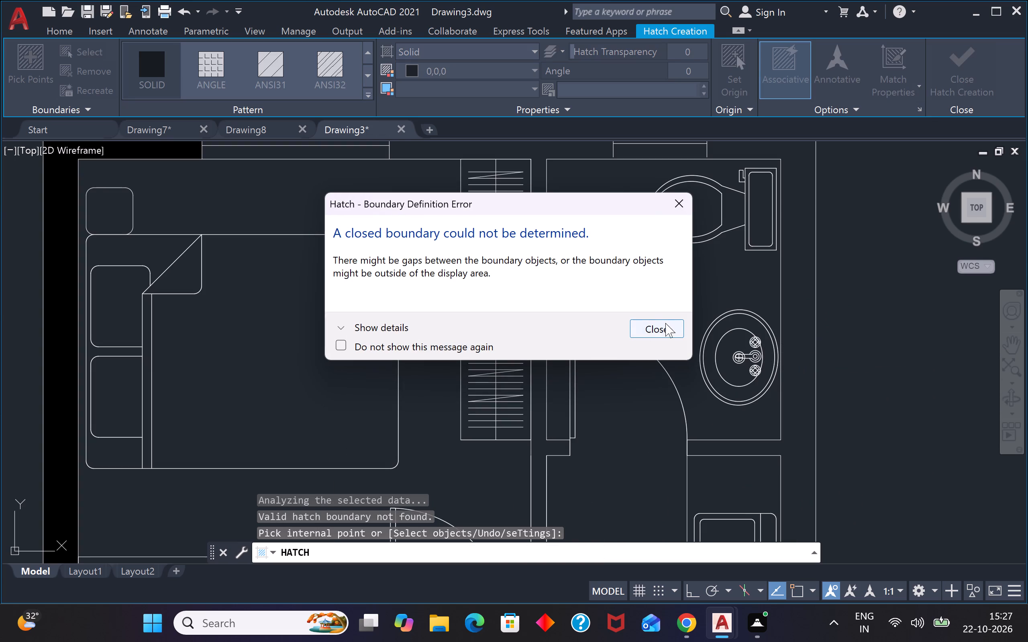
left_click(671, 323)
Hatch the wall sections on both sides of the living room's bottom window and the connected walls beyond the entrance door in solid black.
scroll(672, 306, "down", 5)
scroll(657, 429, "up", 3)
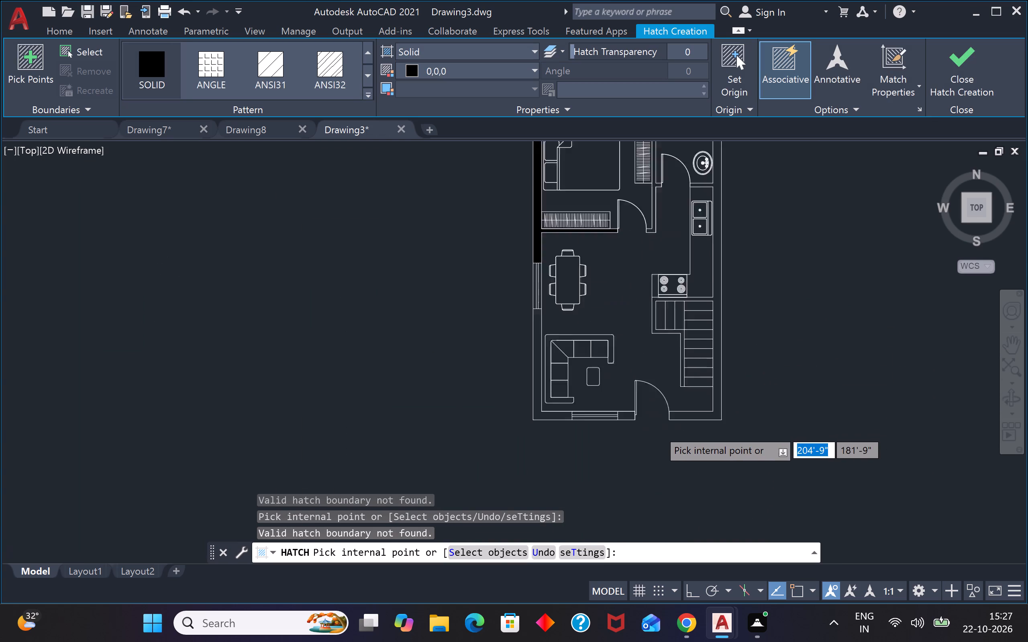
left_click(608, 410)
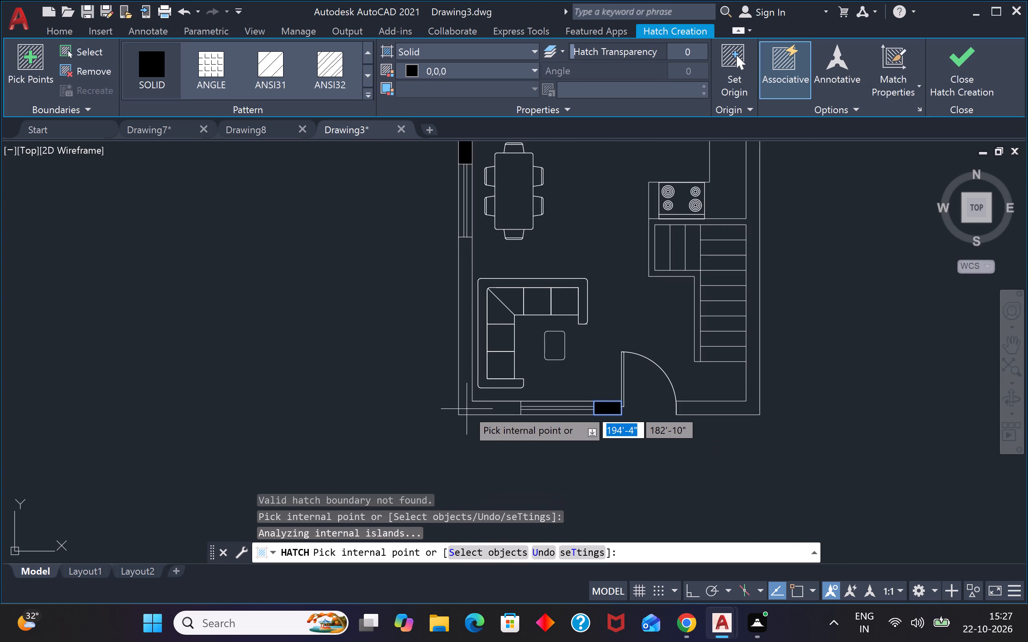
left_click(467, 409)
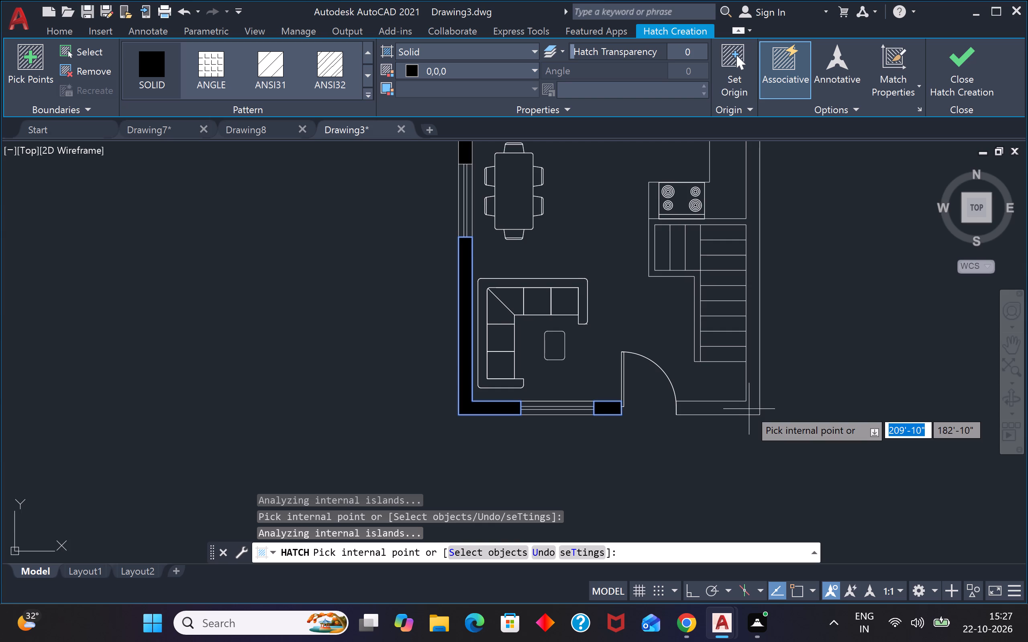
left_click(749, 409)
scroll(749, 409, "down", 3)
scroll(730, 298, "up", 3)
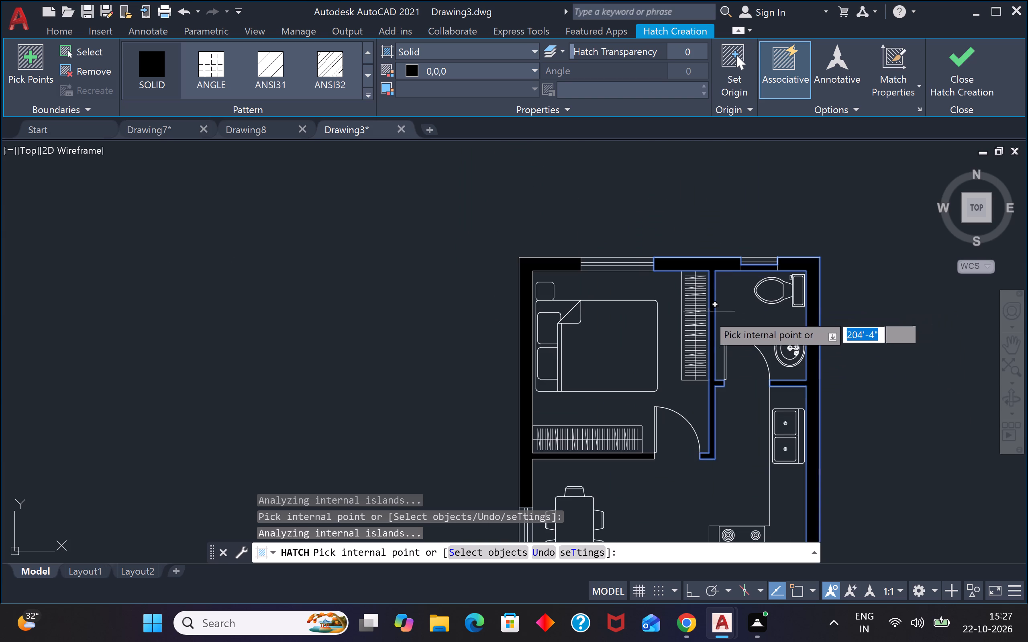
key("Escape")
Erase the stray leftover objects lying outside the floor plan, beyond its bedroom side.
scroll(740, 329, "down", 2)
scroll(739, 370, "down", 2)
scroll(730, 440, "up", 3)
scroll(238, 295, "down", 3)
left_click(181, 222)
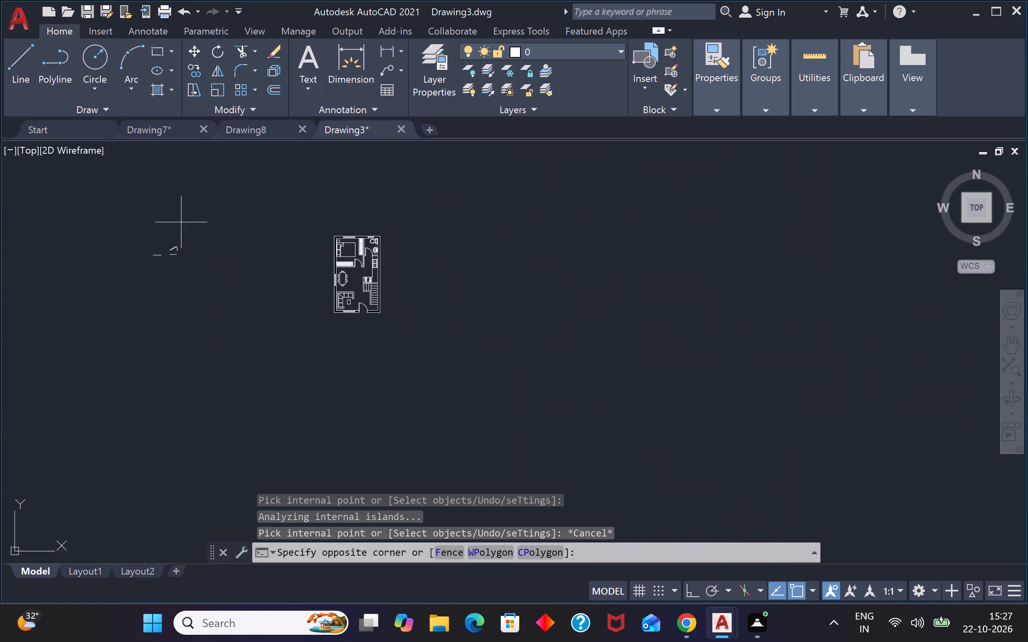
left_click(137, 275)
key("Delete")
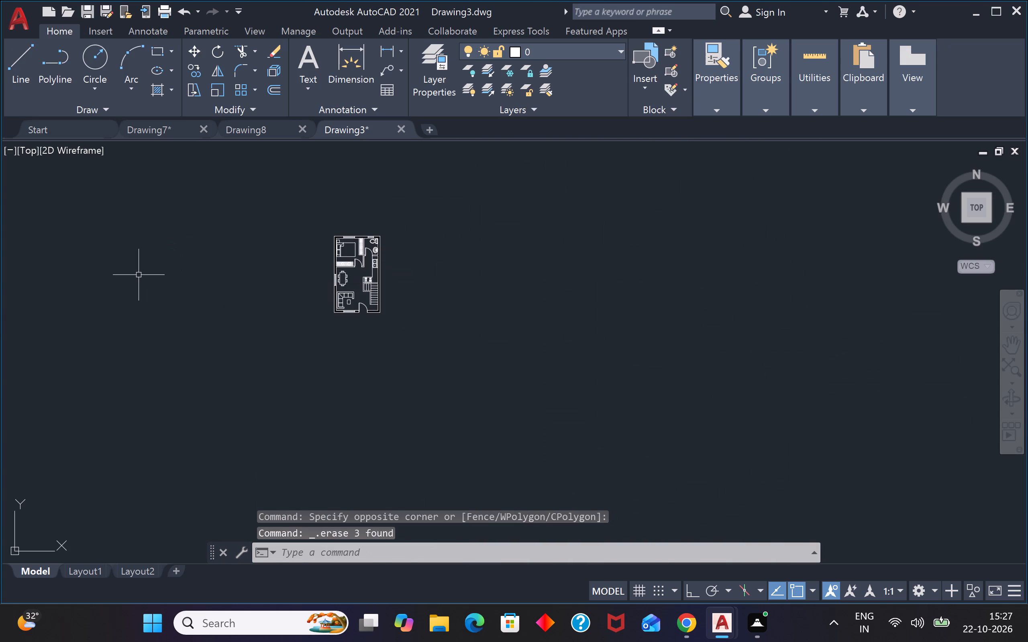
Examine the whole furnished floor plan with its solid black walls, doors and windows.
scroll(364, 278, "up", 2)
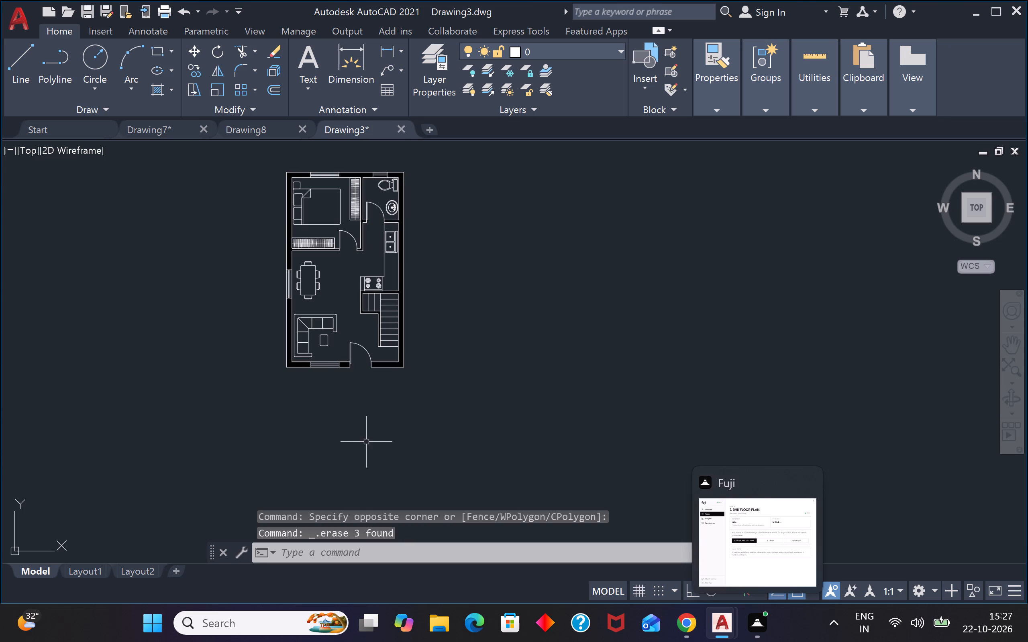
scroll(228, 216, "up", 1)
scroll(228, 216, "down", 2)
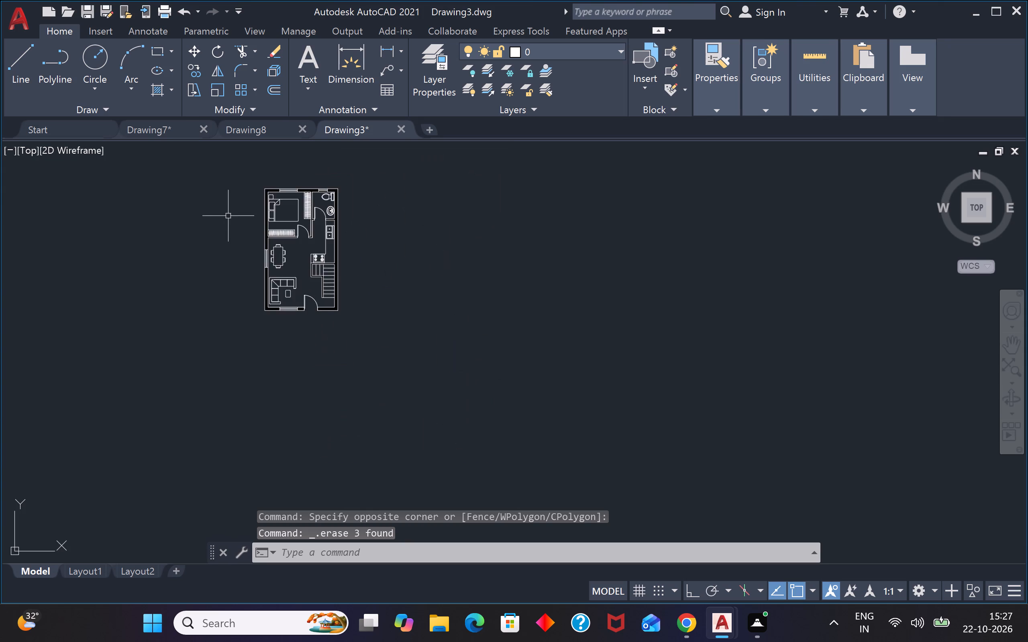
scroll(228, 214, "up", 2)
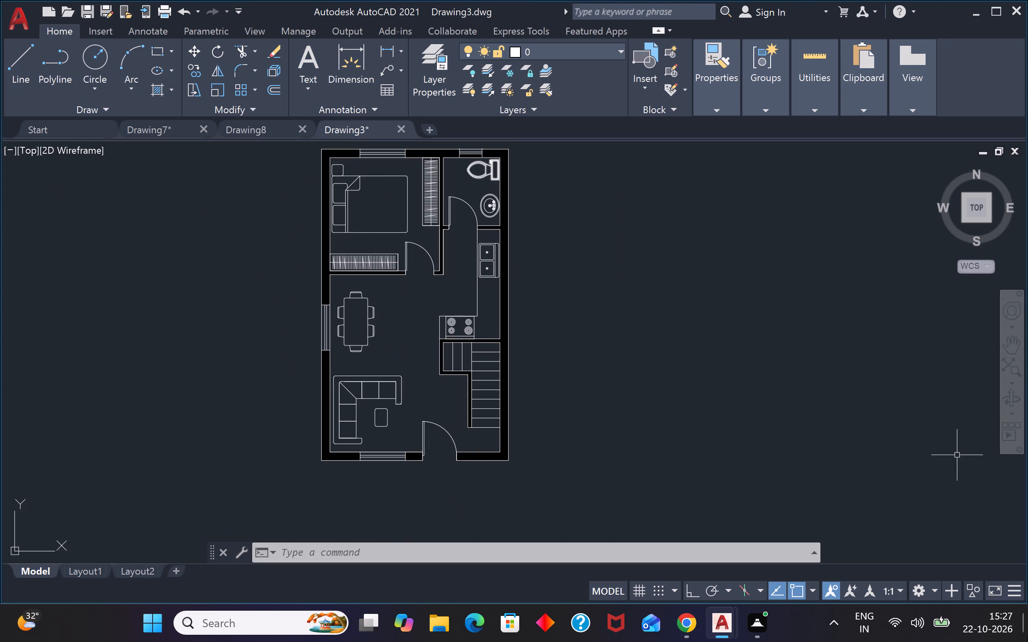
scroll(353, 396, "down", 3)
scroll(350, 327, "up", 2)
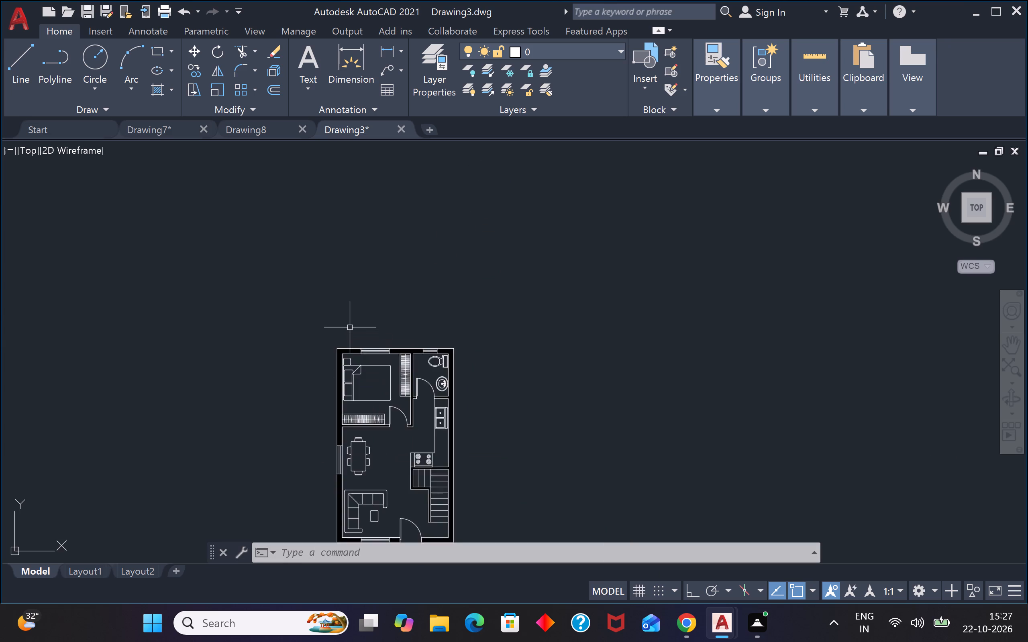
scroll(442, 321, "down", 2)
scroll(425, 361, "up", 2)
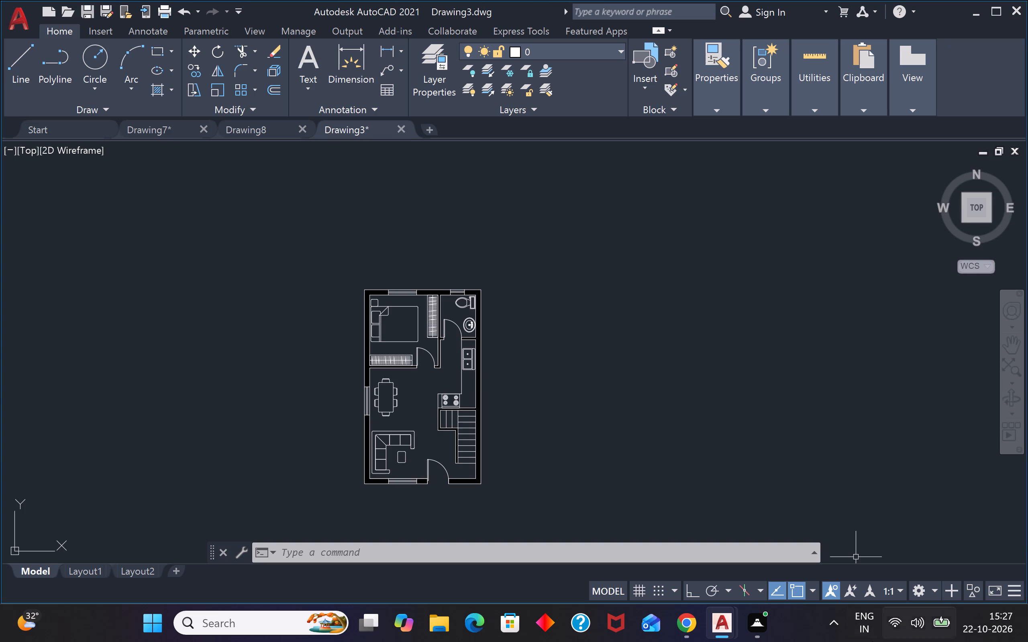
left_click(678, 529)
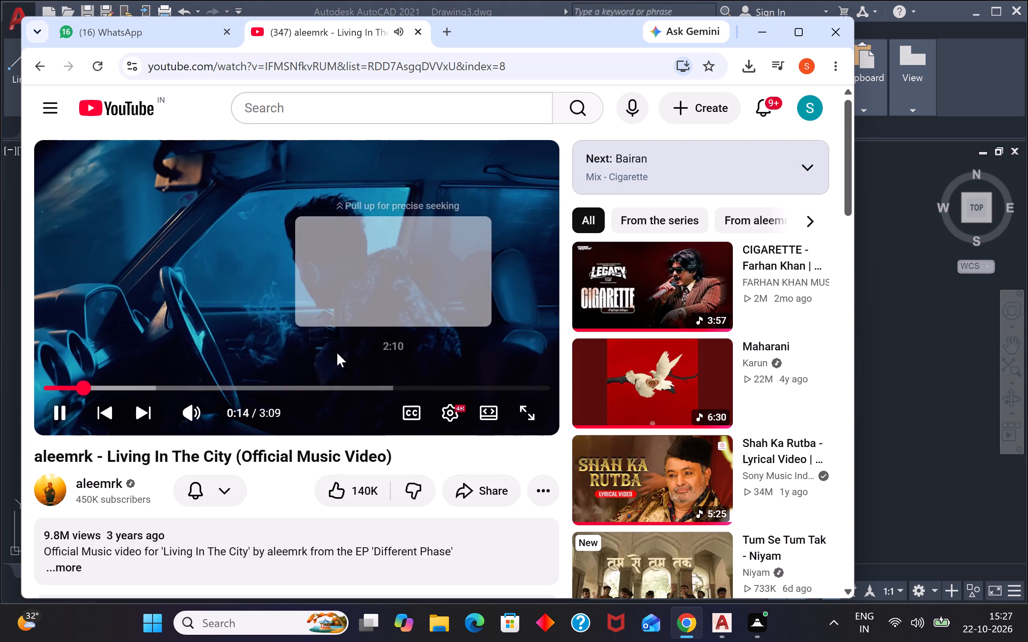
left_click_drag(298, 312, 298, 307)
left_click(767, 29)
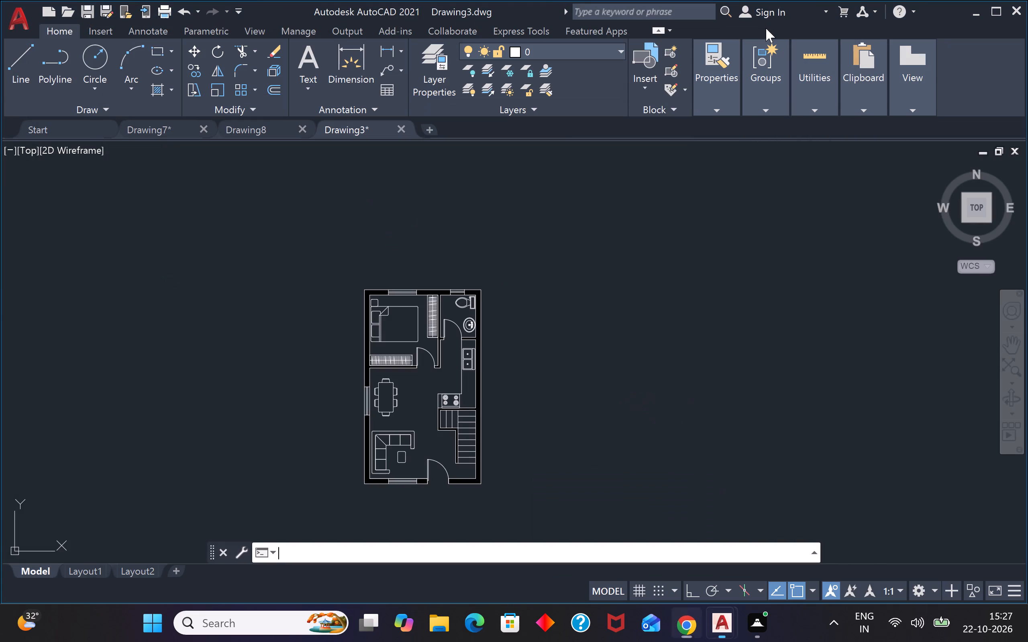
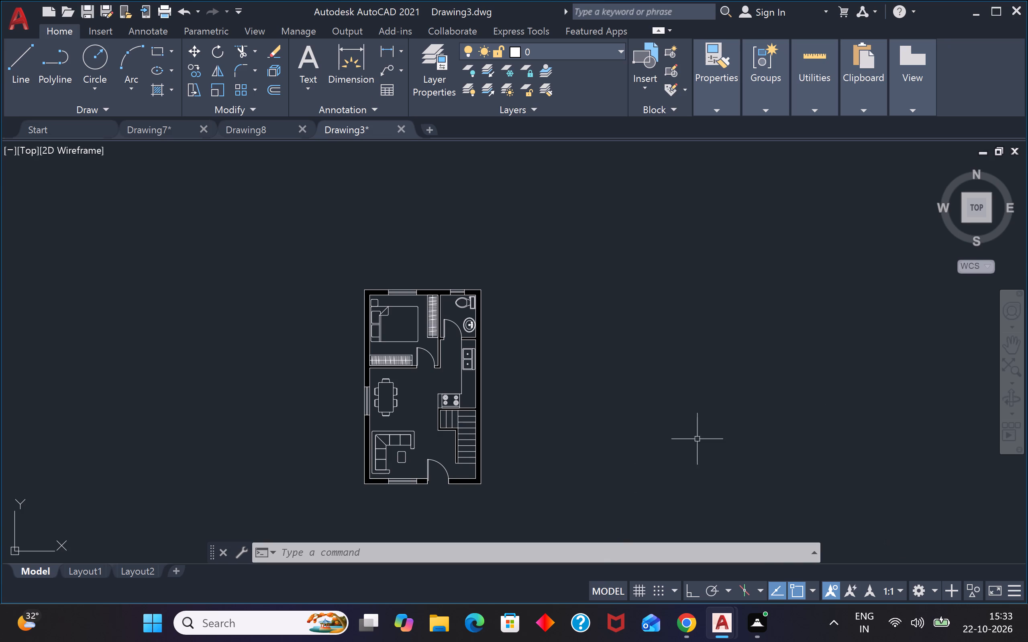
Save the floor plan drawing as Drawing9 in the p files folder, in AutoCAD 2018 Drawing format.
key("ctrl+s")
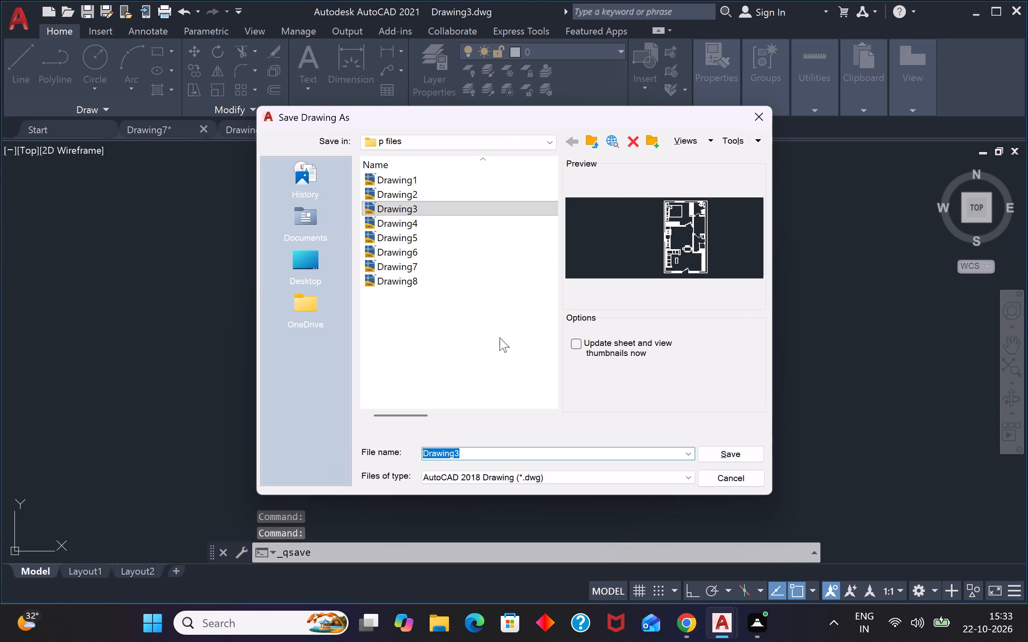
left_click(479, 451)
left_click(478, 451)
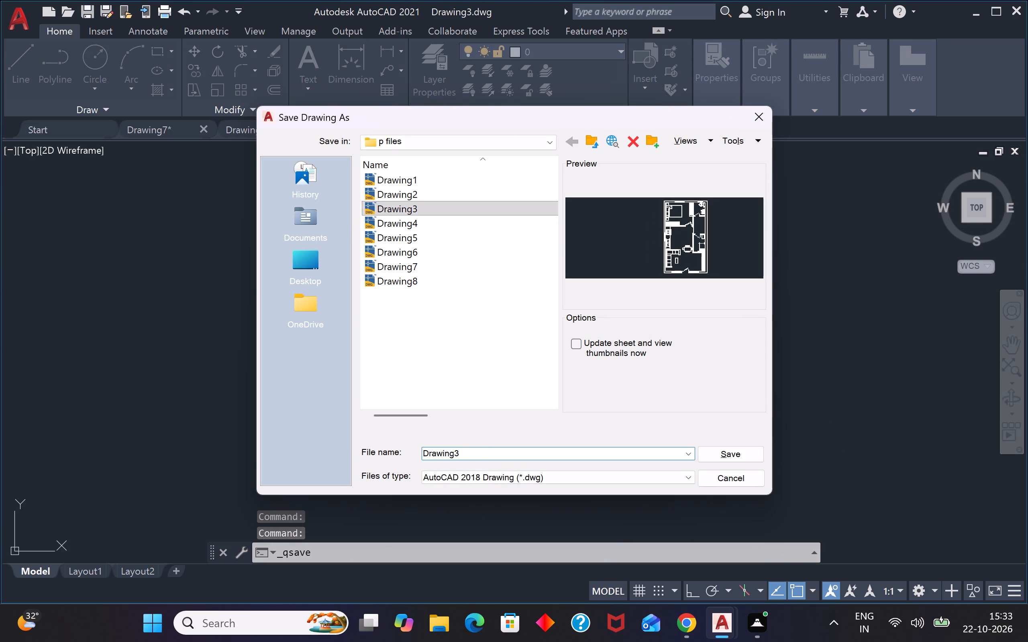
left_click(476, 451)
key("BackSpace")
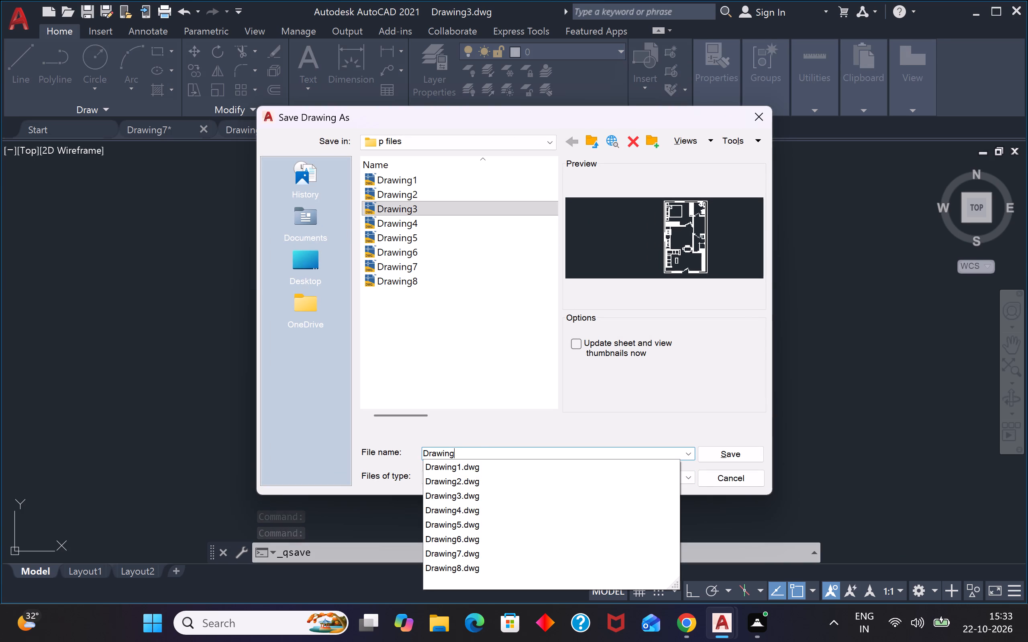
key("9")
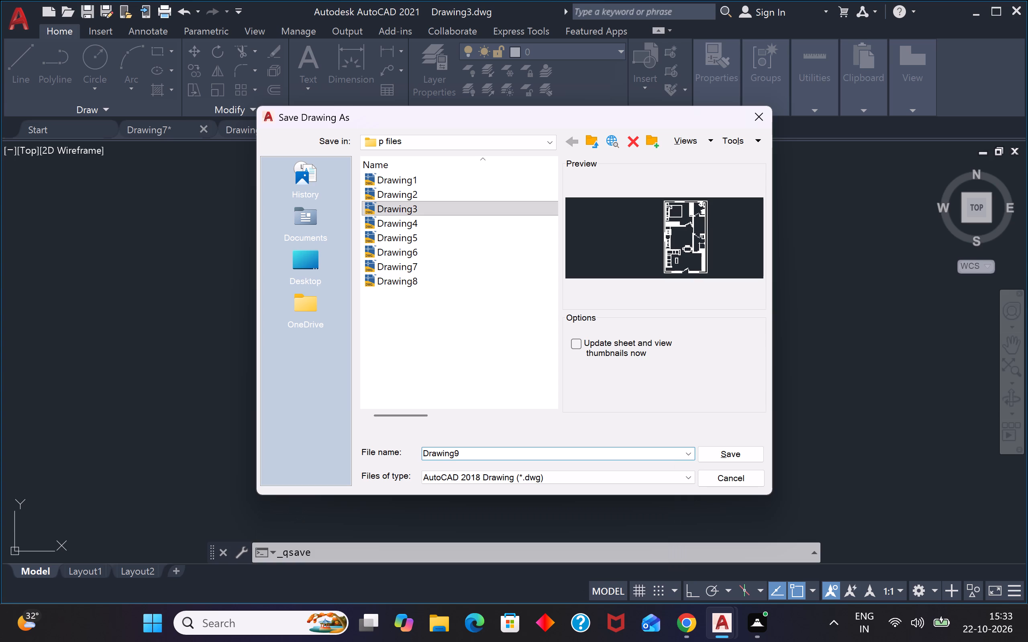
left_click(752, 446)
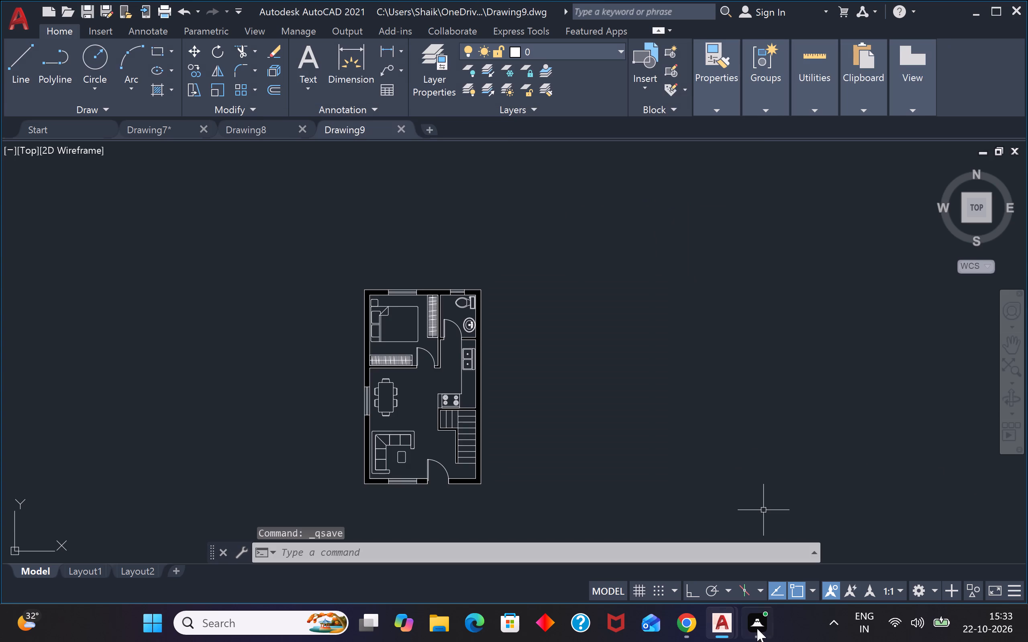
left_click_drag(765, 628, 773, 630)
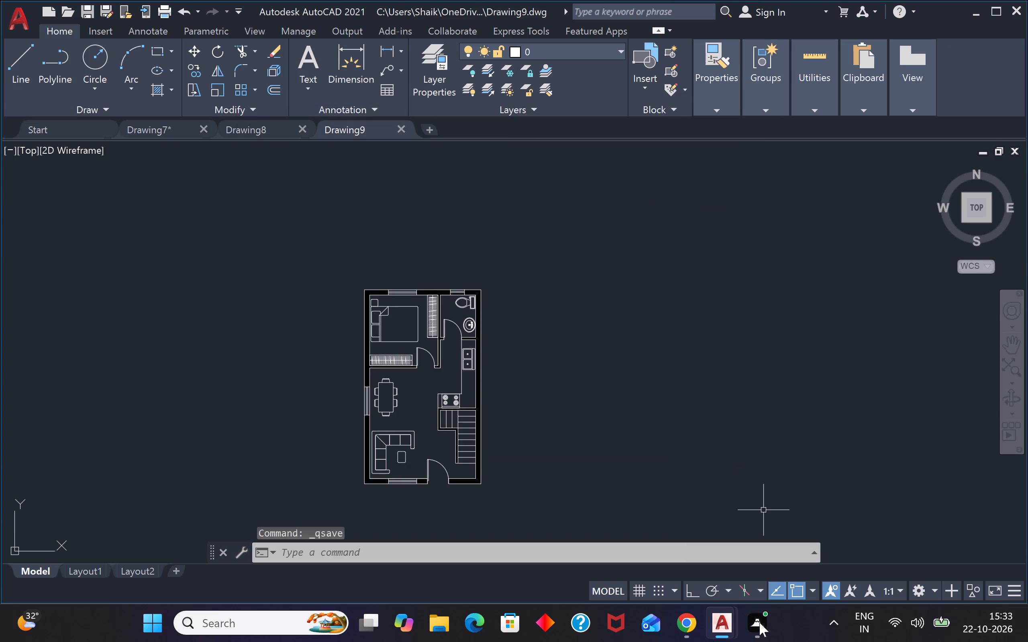